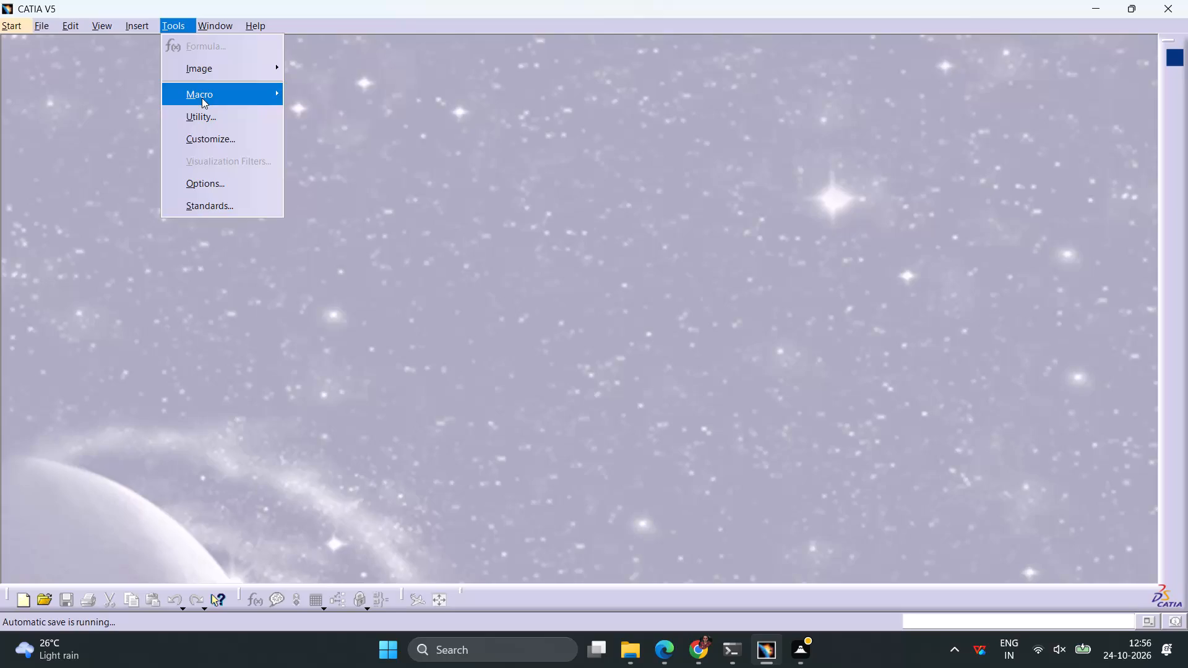
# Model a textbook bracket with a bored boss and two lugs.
# Start recording a macro in the local Temp folder with CATScript as its language.
pyautogui.click(335, 109)
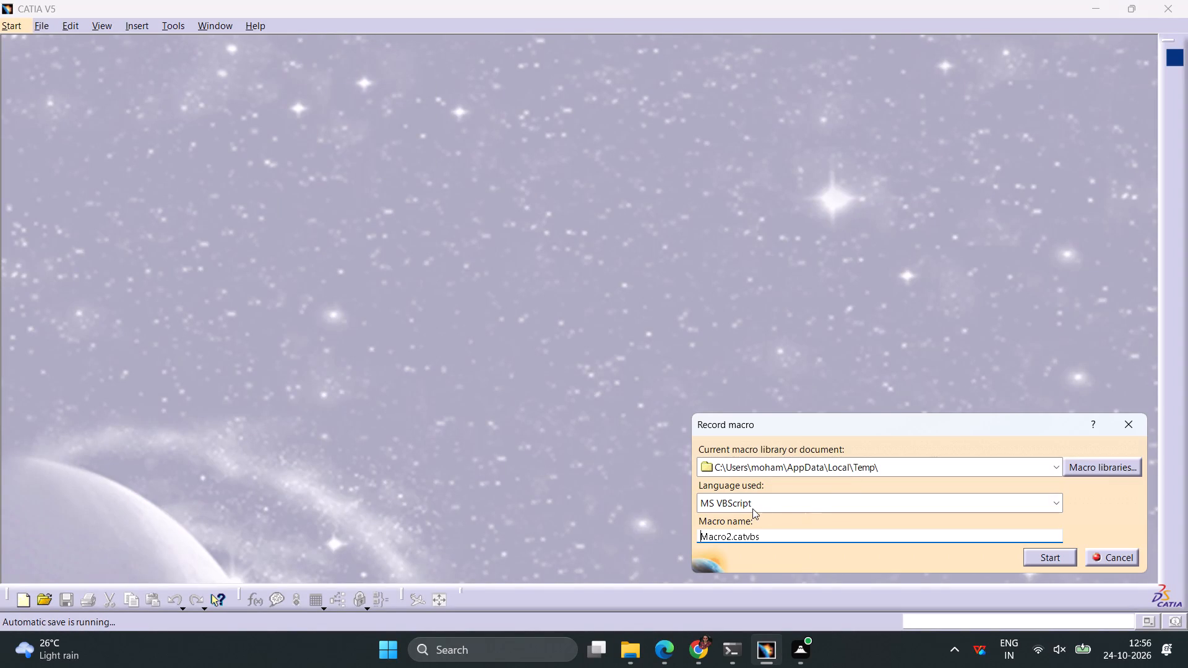
pyautogui.click(756, 507)
pyautogui.click(730, 521)
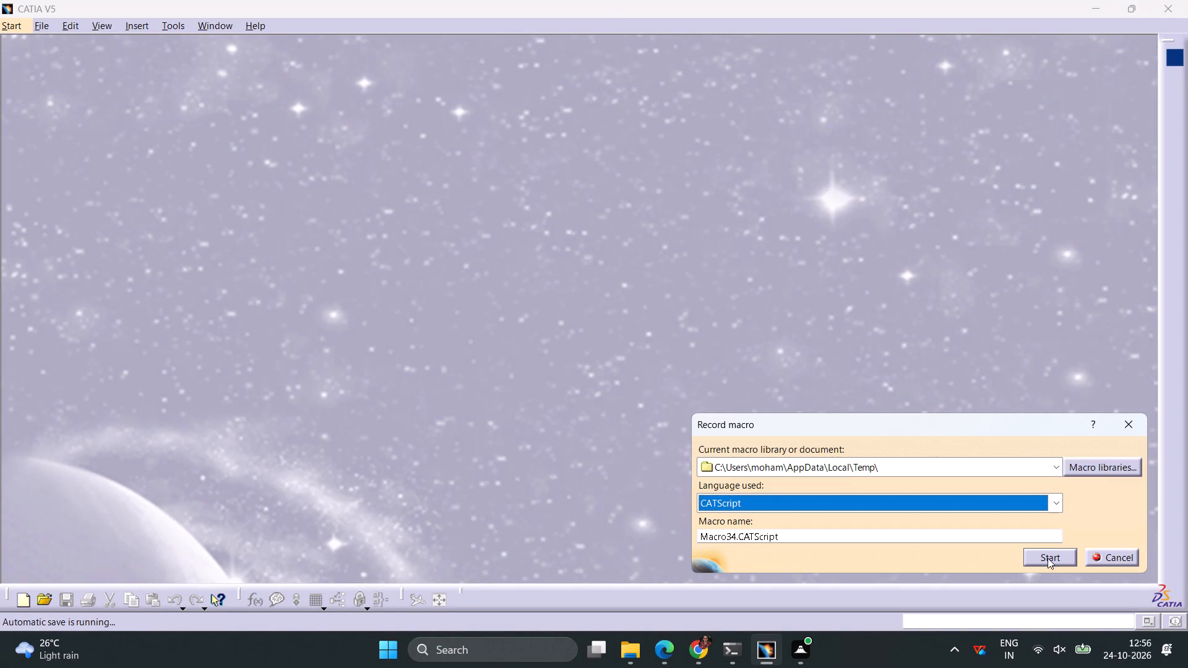
pyautogui.click(1048, 558)
# Create a new part in the Part Design workbench.
pyautogui.click(9, 28)
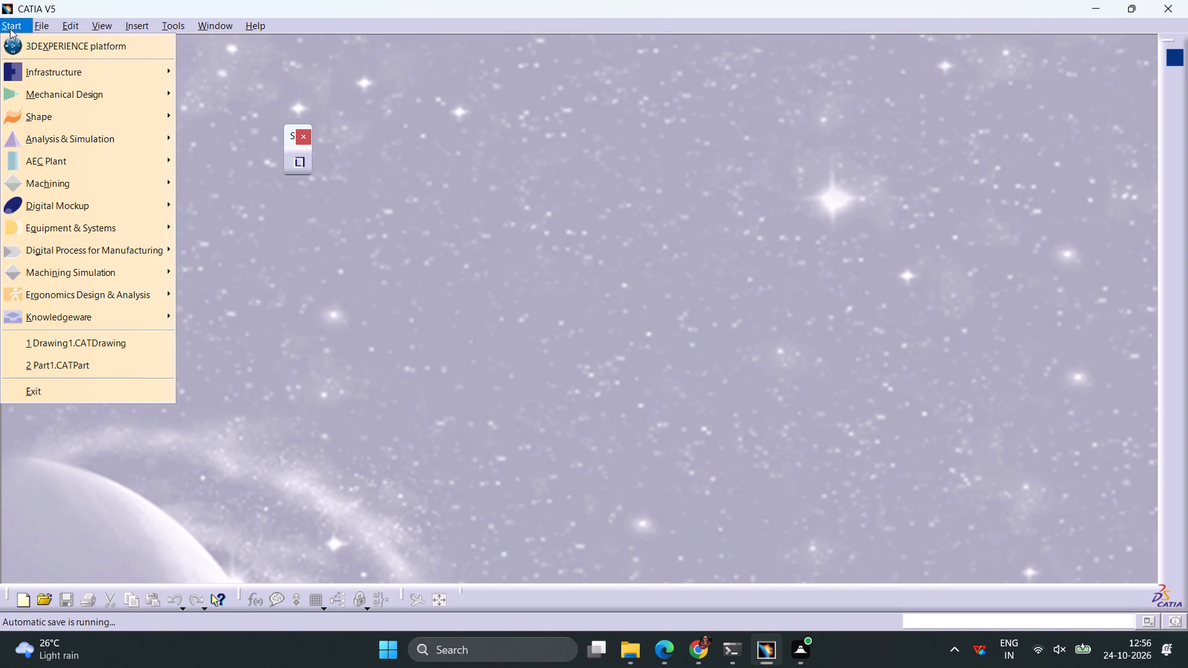
pyautogui.click(245, 94)
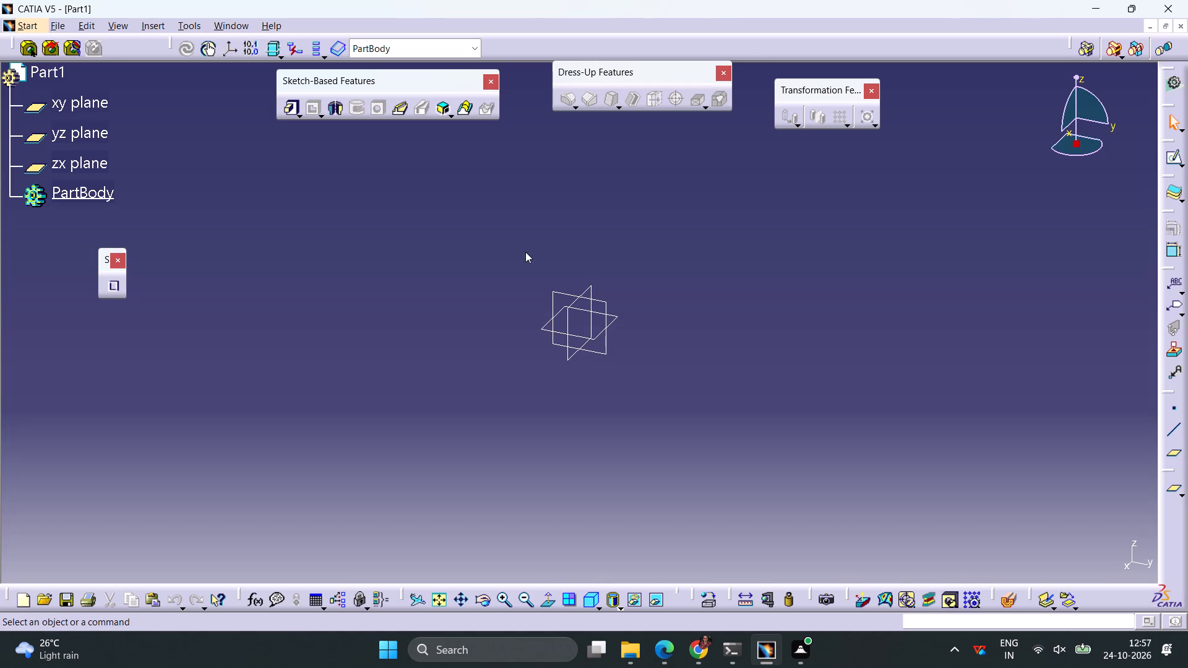
# Open a new sketch on the yz plane.
pyautogui.click(605, 309)
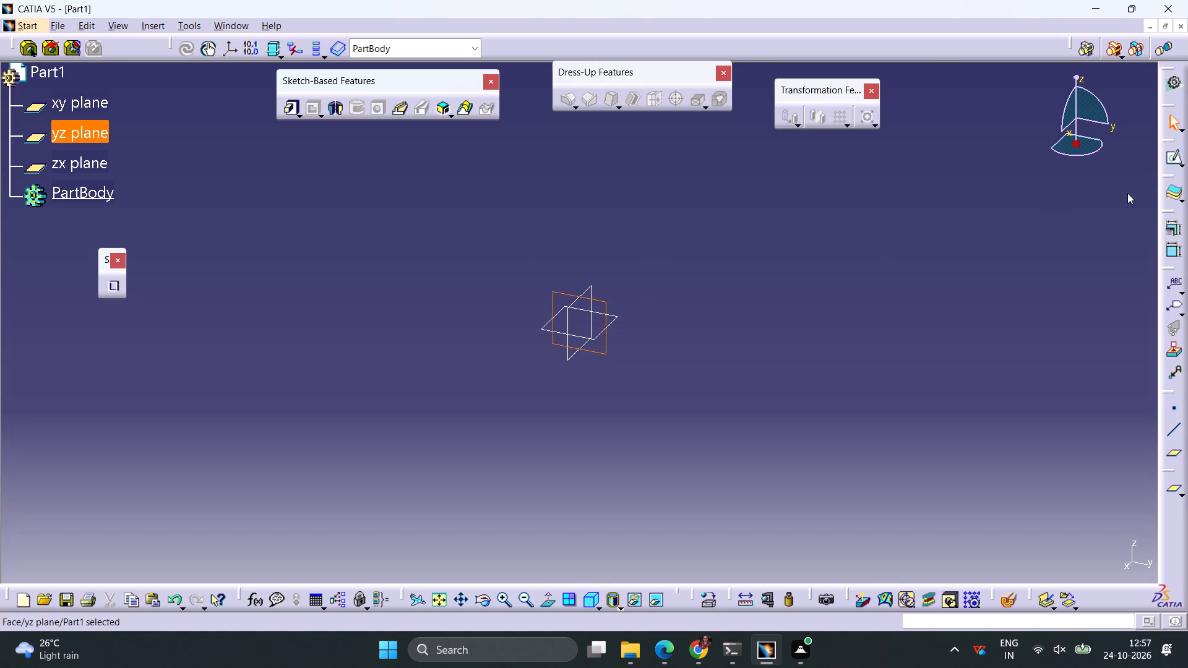
pyautogui.click(1181, 164)
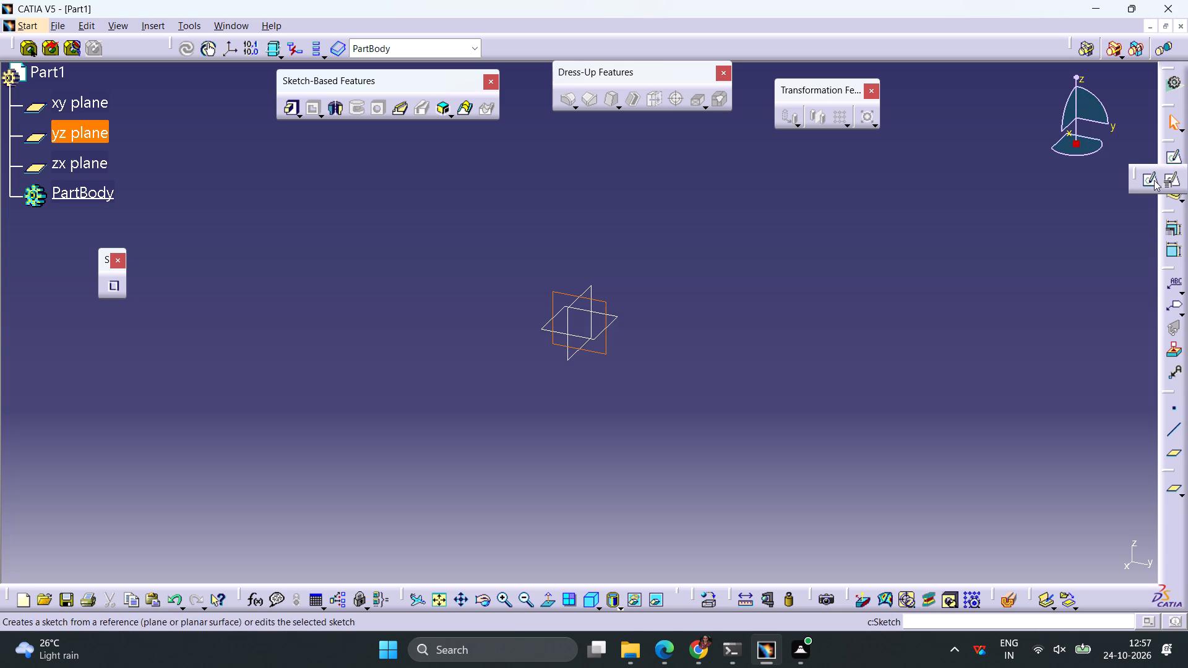
pyautogui.click(1150, 179)
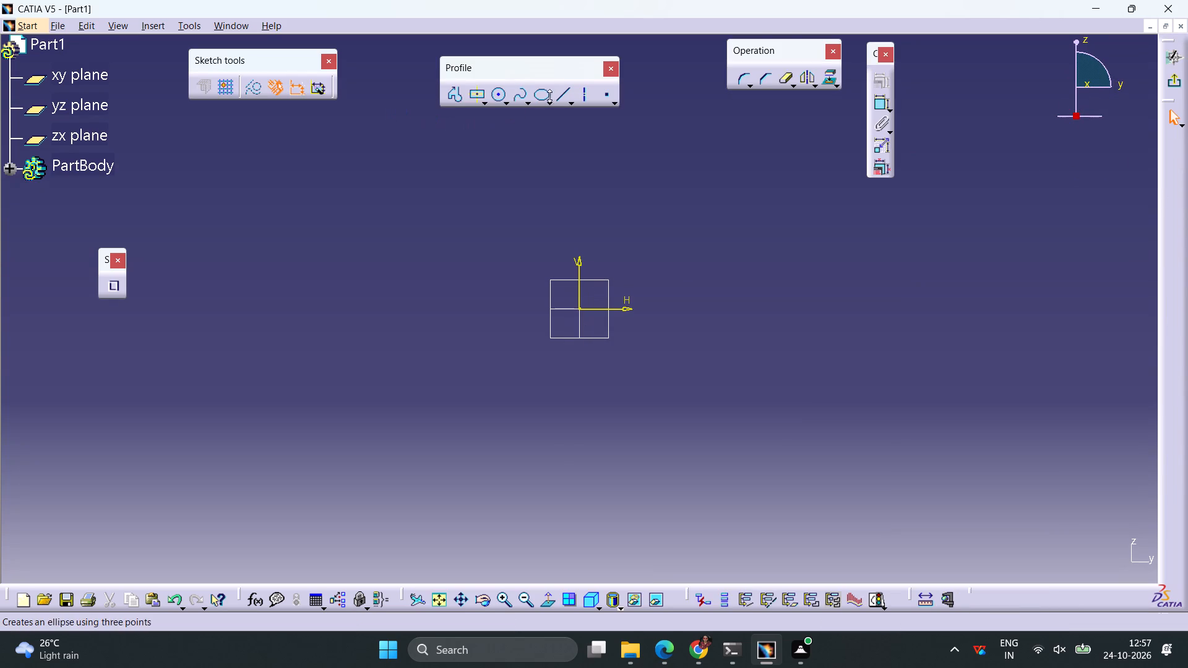
# Sketch a horizontal line about 125 mm long, extended symmetrically about the sketch origin.
pyautogui.click(557, 92)
pyautogui.click(348, 92)
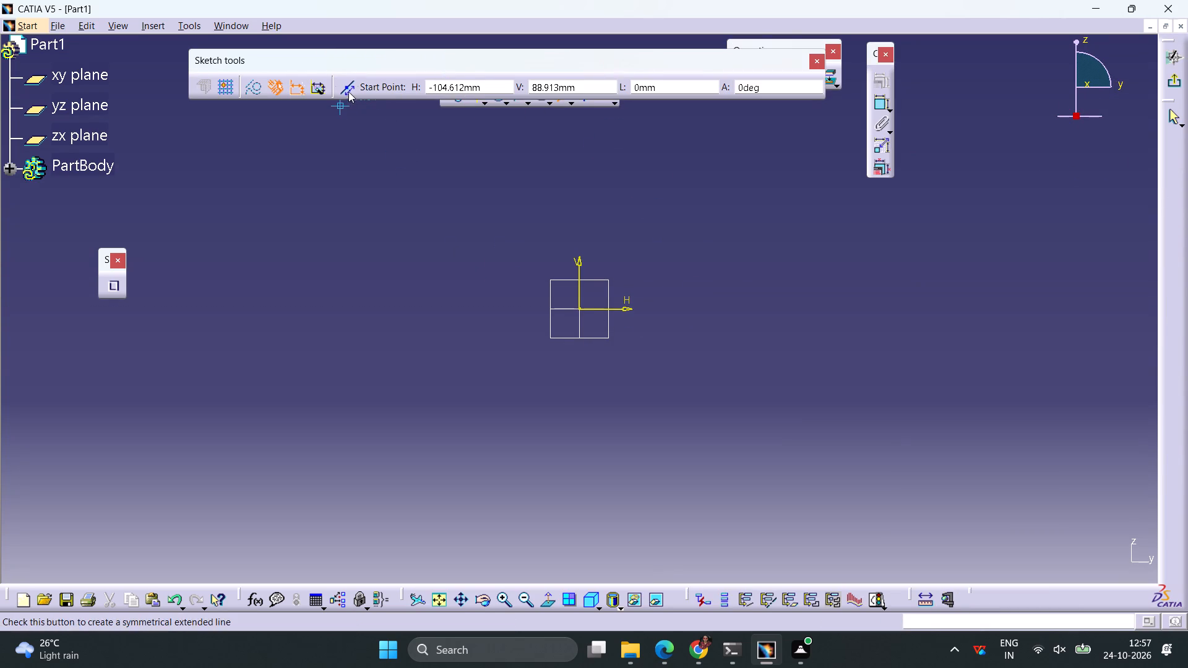
pyautogui.click(580, 310)
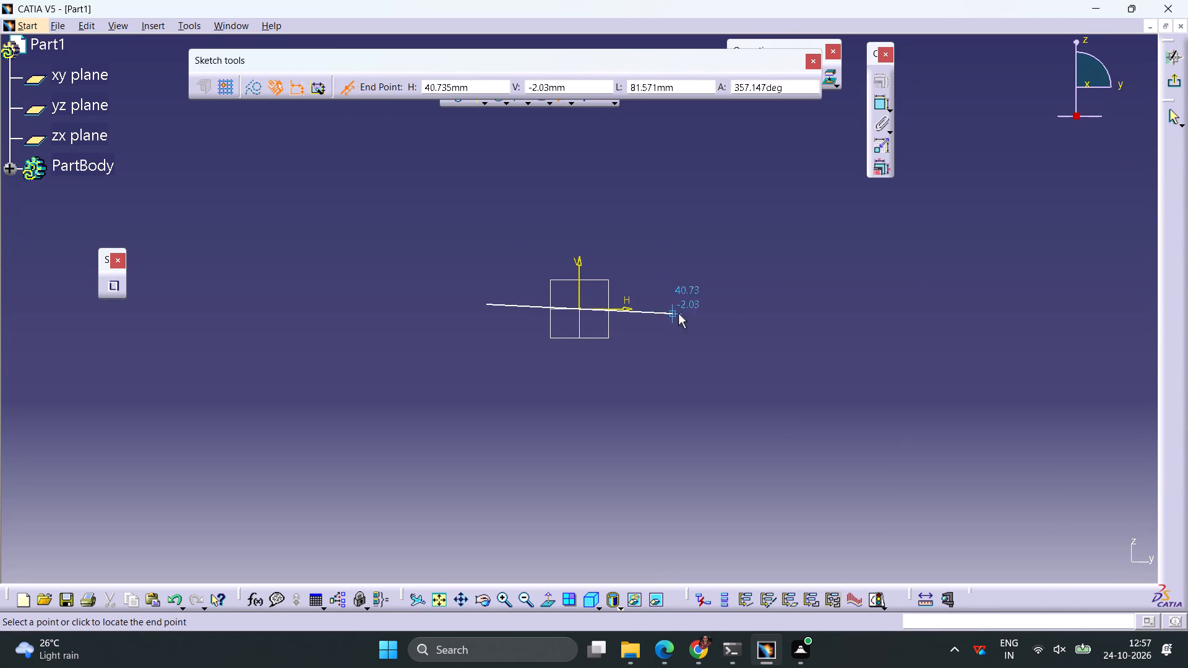
pyautogui.click(723, 310)
# Dimension the horizontal base line's length and set it to 140 mm.
pyautogui.click(882, 107)
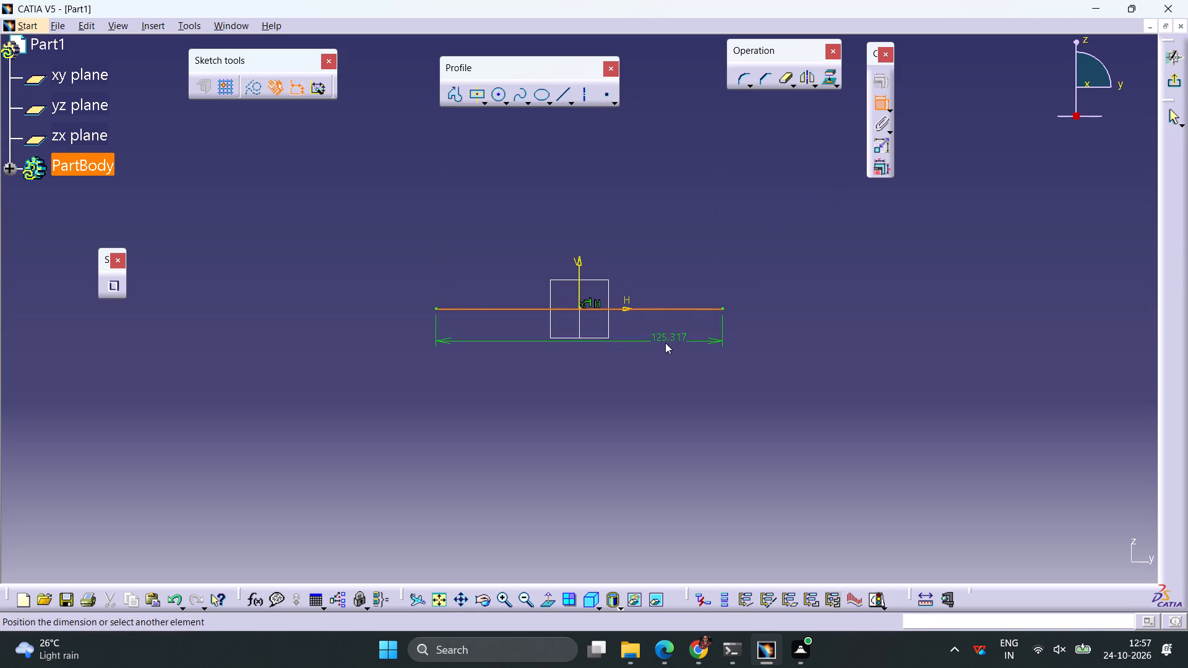
pyautogui.click(655, 346)
pyautogui.doubleClick(658, 340)
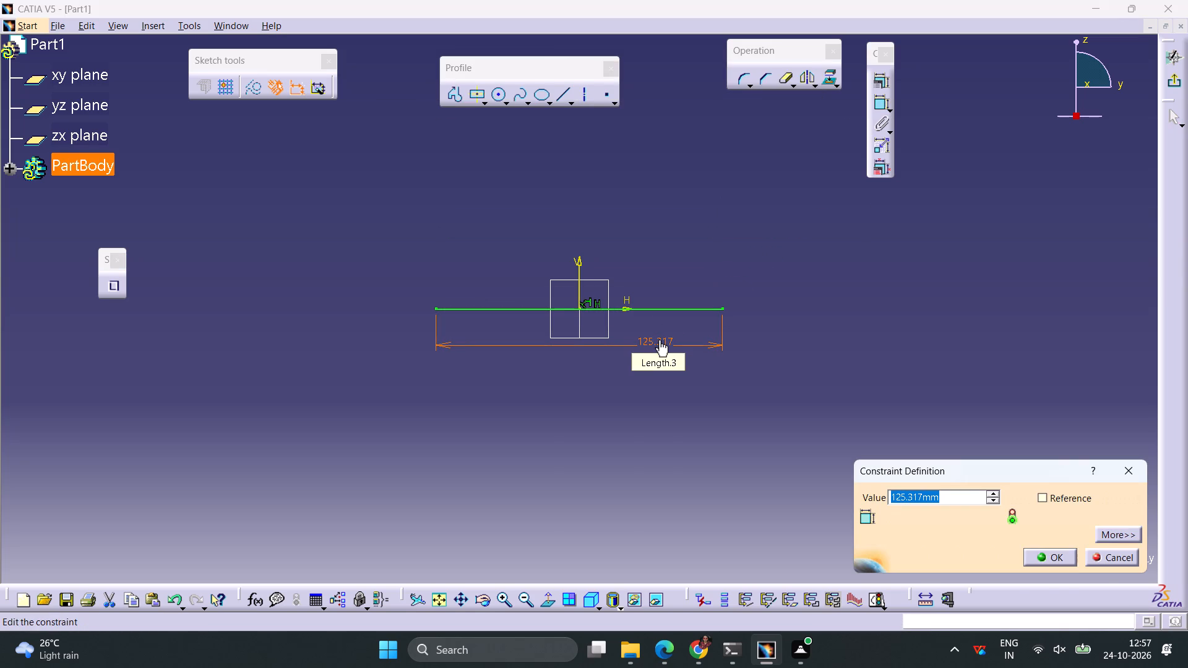
pyautogui.write('140')
pyautogui.press('Return')
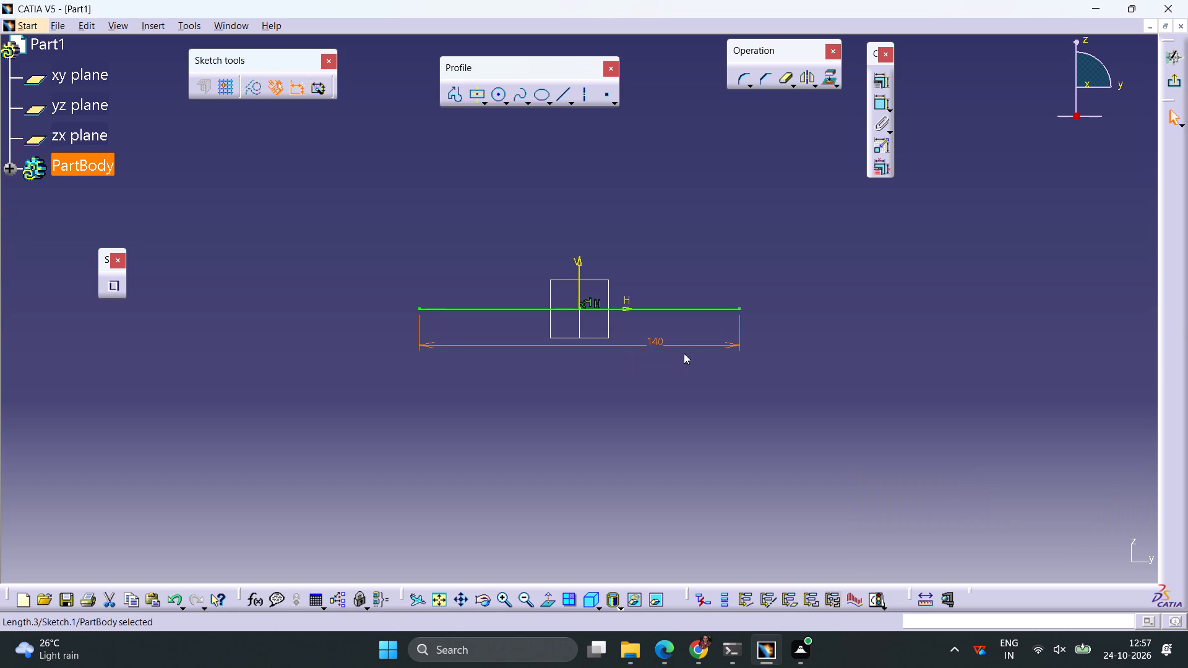
# Sketch a one-sided vertical line about 44 mm long, going up from the base line's right end.
pyautogui.click(565, 94)
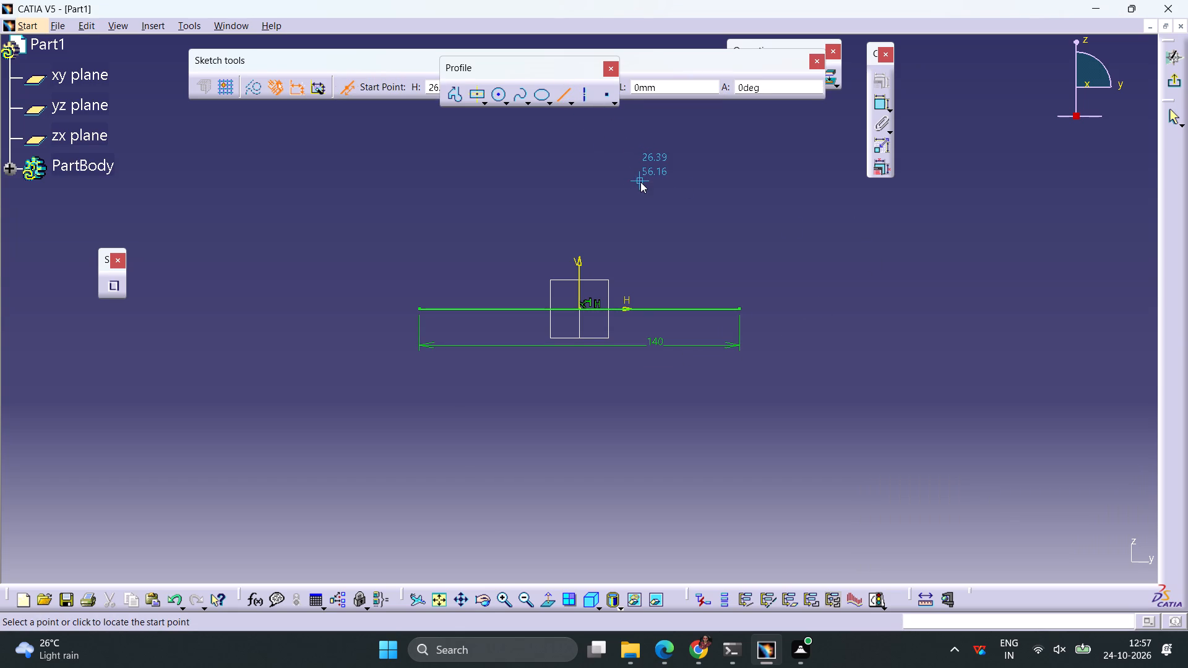
pyautogui.click(739, 310)
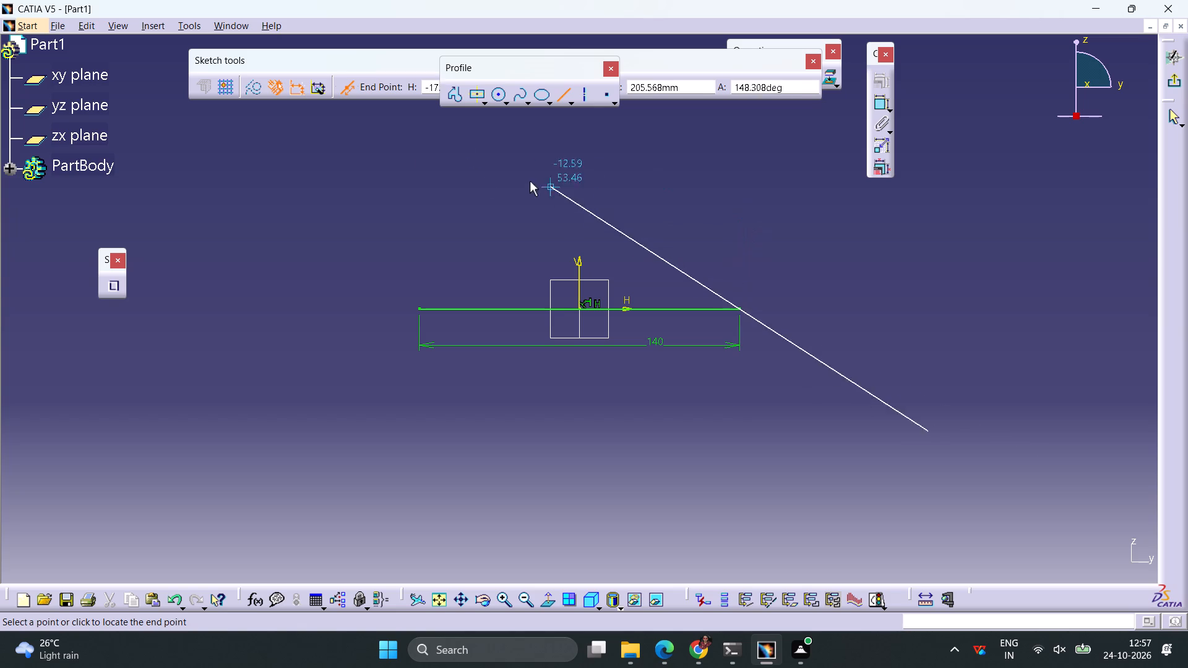
pyautogui.click(349, 88)
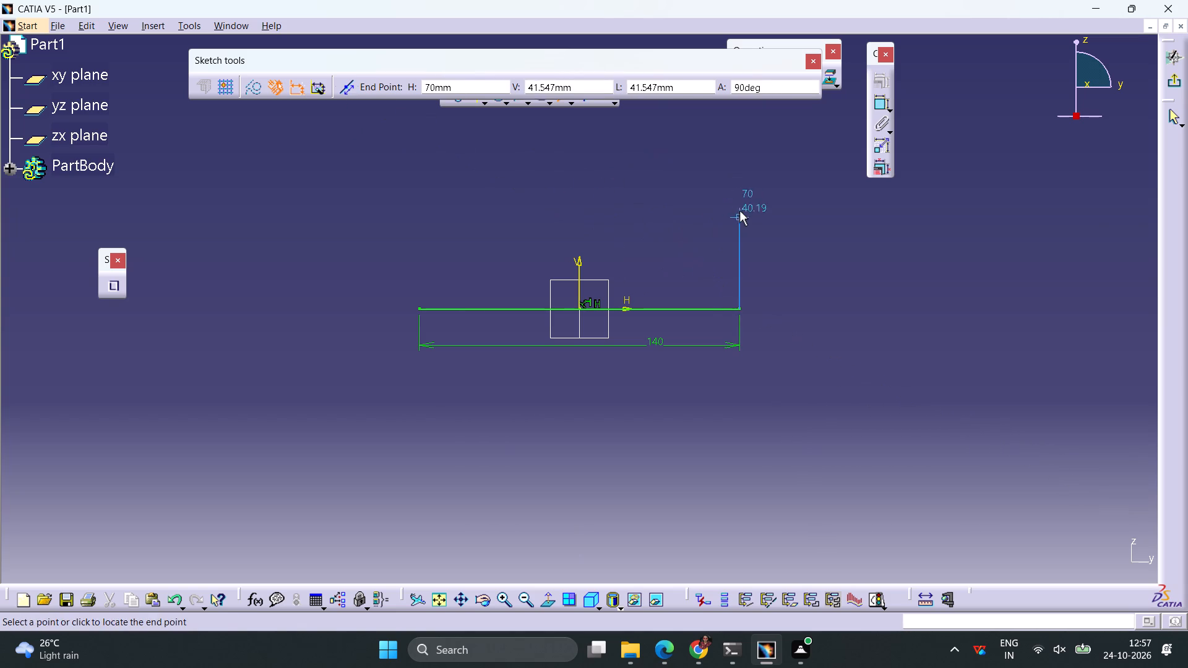
pyautogui.click(738, 209)
pyautogui.click(814, 240)
# Dimension the right vertical line's length and set it to 56 mm.
pyautogui.click(740, 230)
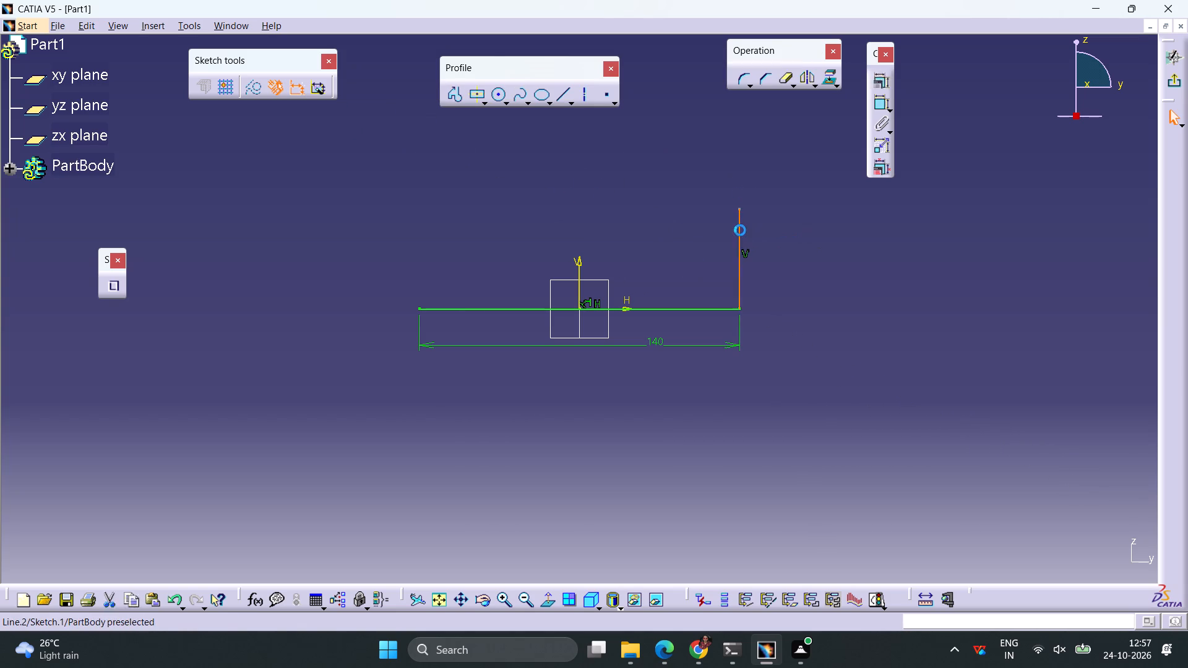
pyautogui.click(873, 101)
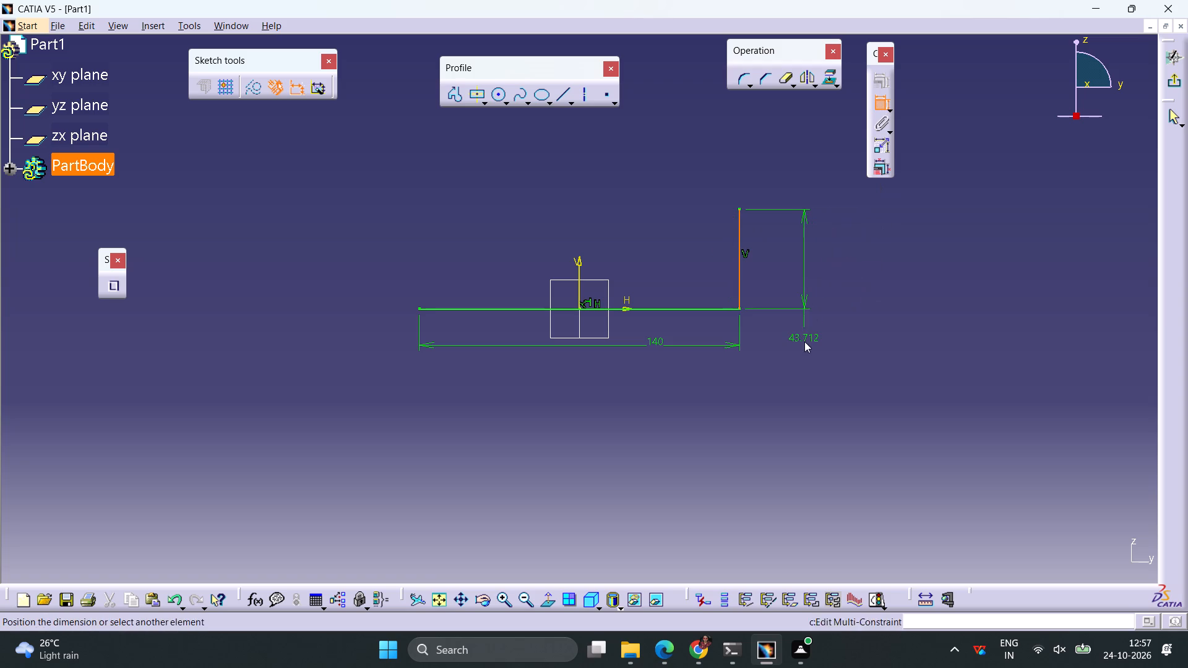
pyautogui.click(804, 341)
pyautogui.doubleClick(806, 340)
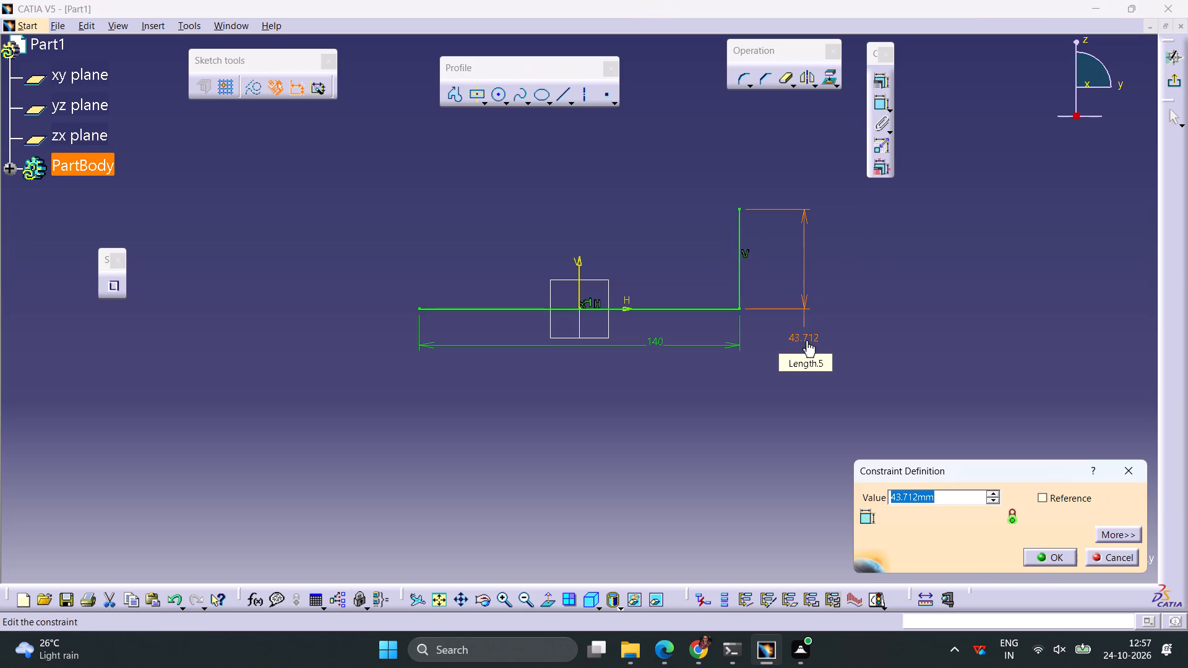
pyautogui.write('56')
pyautogui.press('Return')
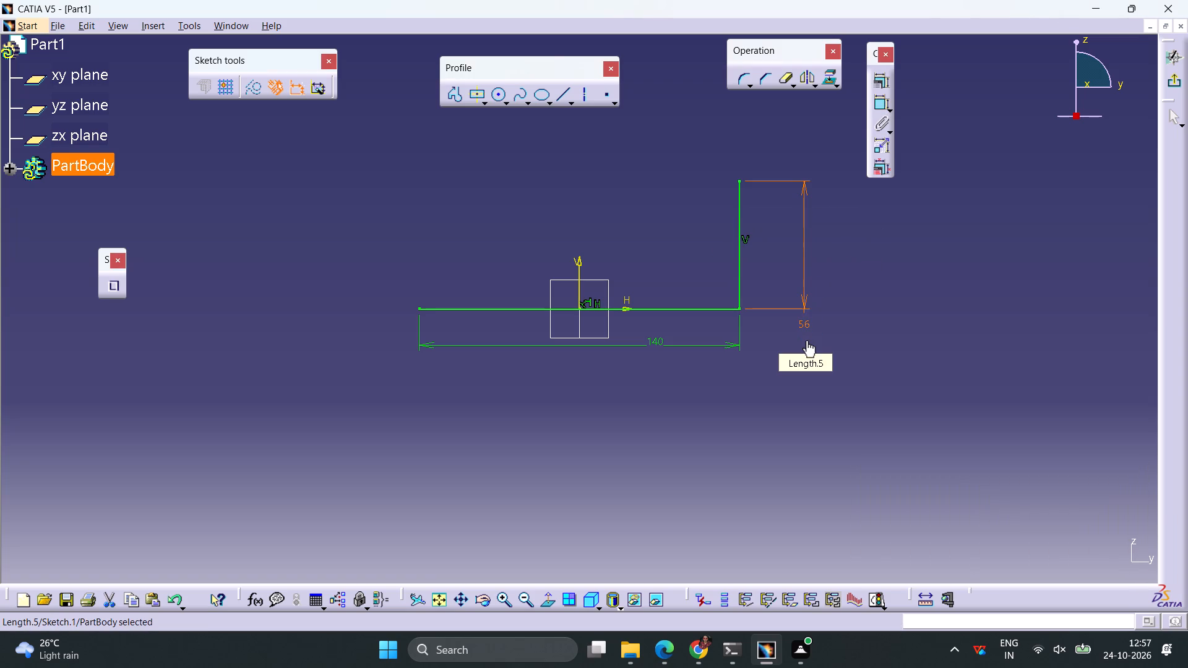
pyautogui.click(853, 299)
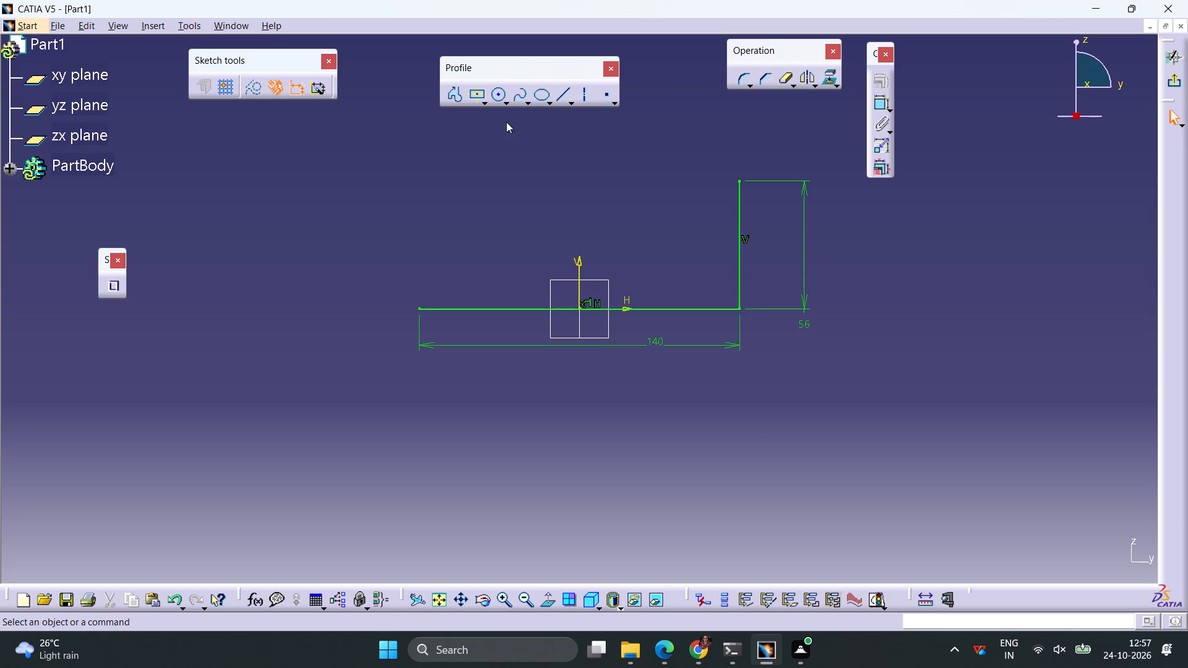
# Sketch a vertical line about 28 mm long, going up from the base line's left end.
pyautogui.click(556, 100)
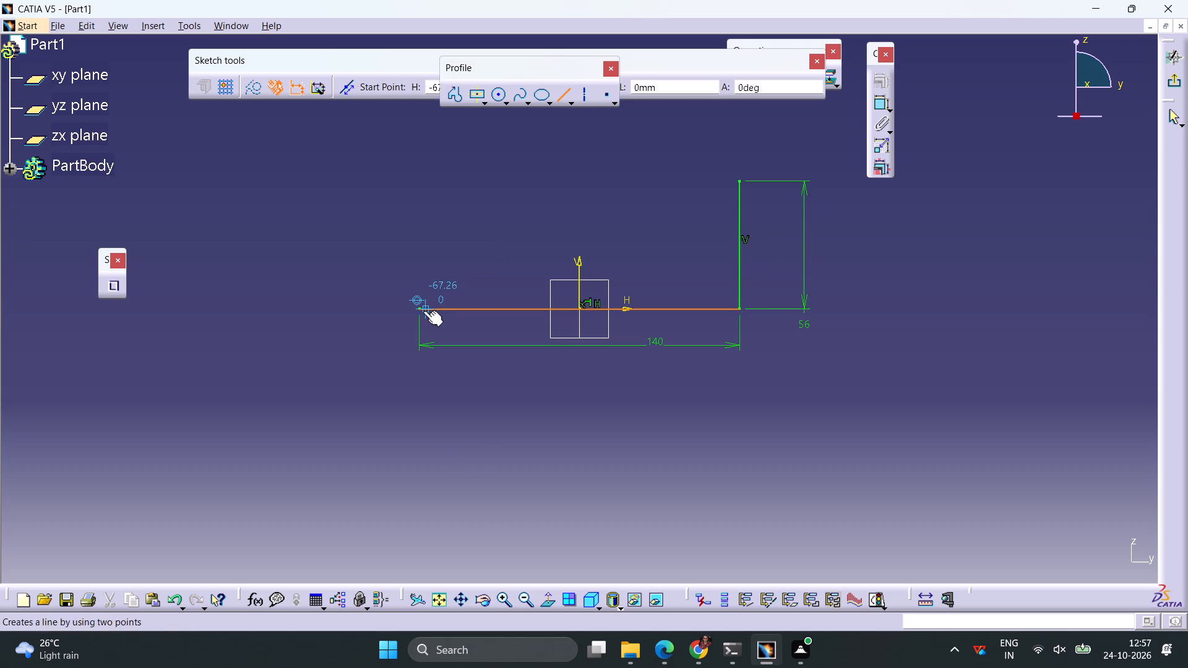
pyautogui.click(418, 310)
pyautogui.click(418, 245)
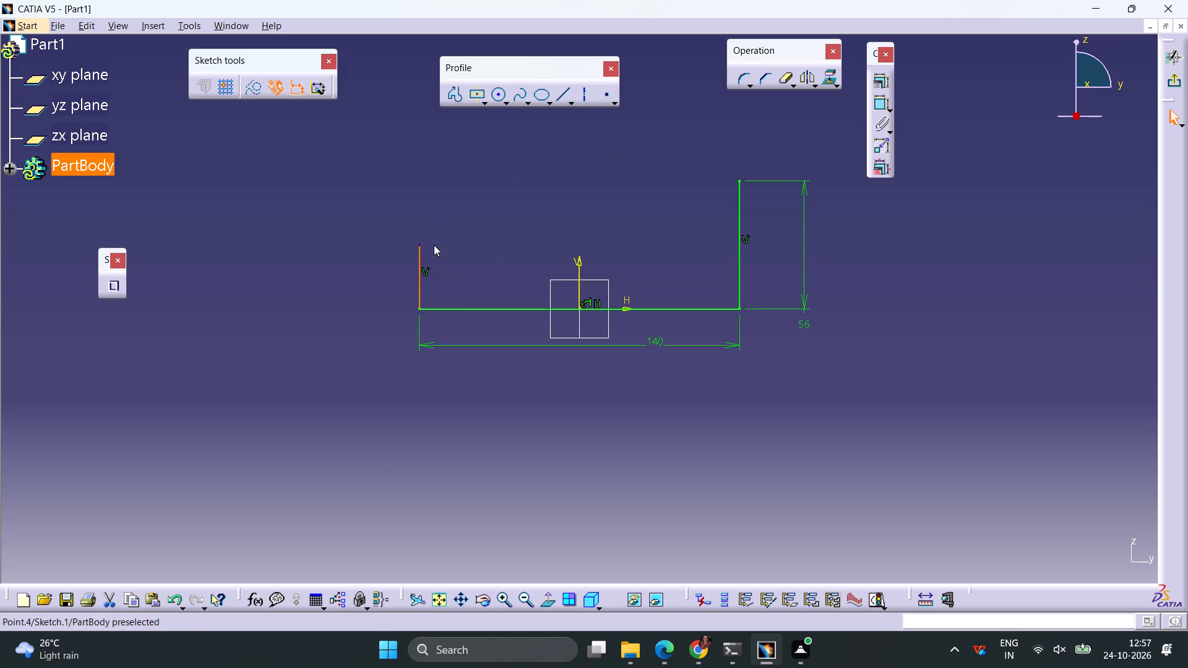
# Dimension the left vertical line's length and set it to 56 mm.
pyautogui.click(880, 106)
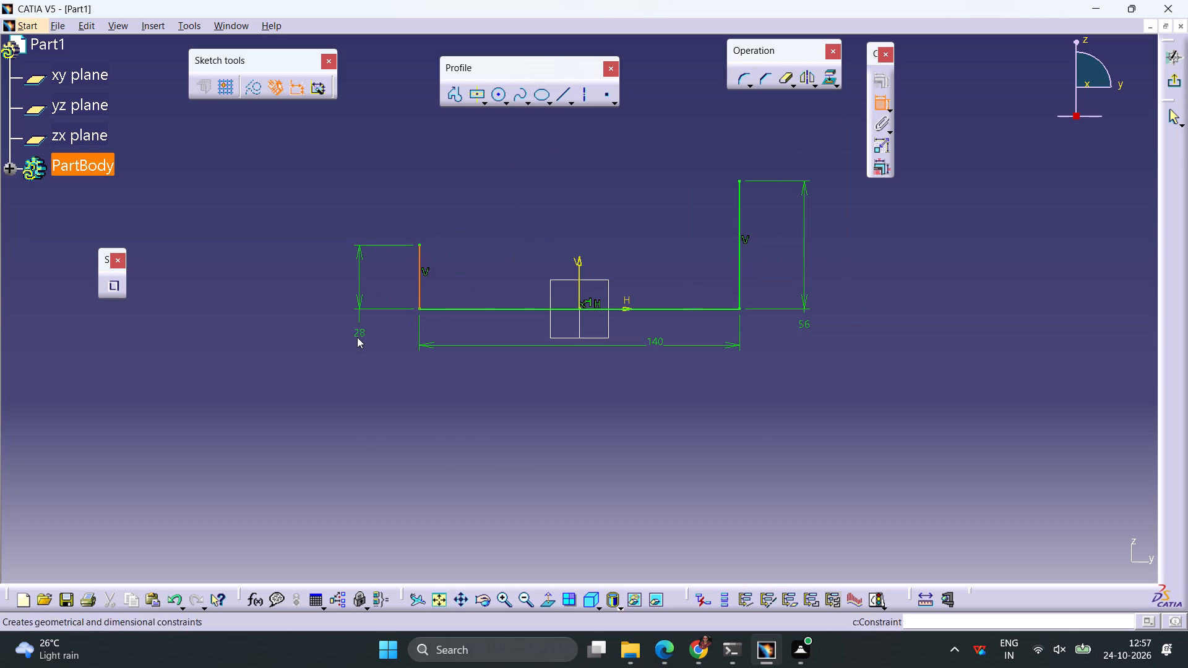
pyautogui.click(357, 337)
pyautogui.doubleClick(361, 333)
pyautogui.write('56')
pyautogui.press('Return')
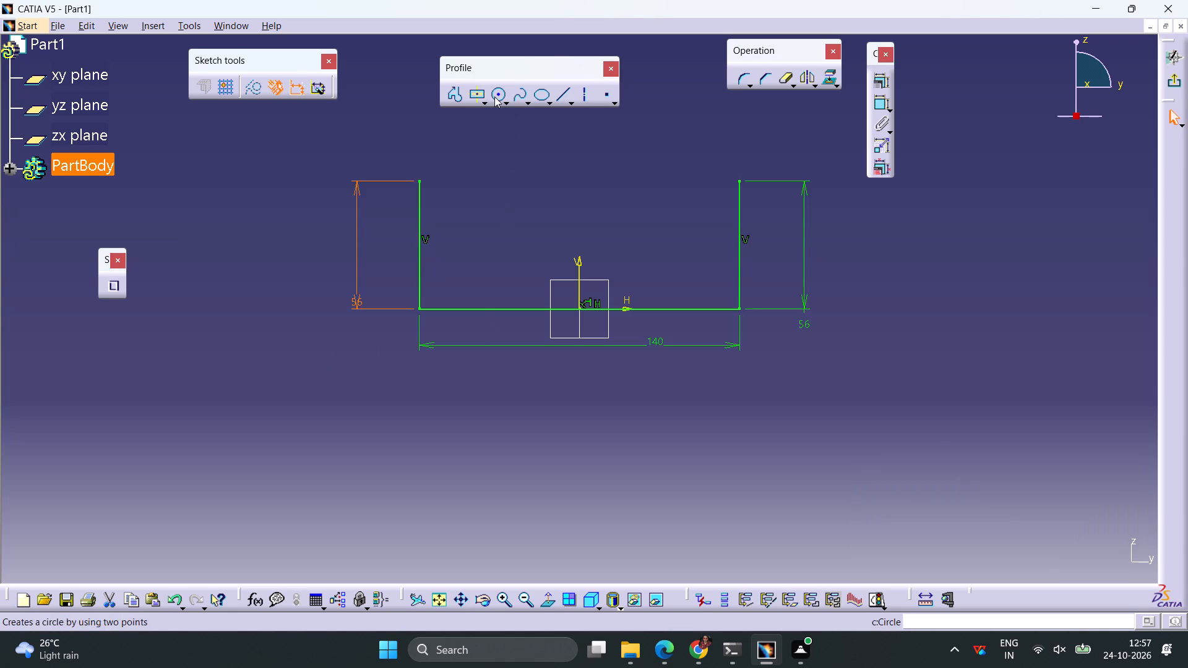
# Sketch a circle about 6 mm in diameter on the vertical axis, centred about 91 mm above the base line.
pyautogui.click(494, 96)
pyautogui.moveTo(570, 176); pyautogui.dragTo(526, 305, button='middle')
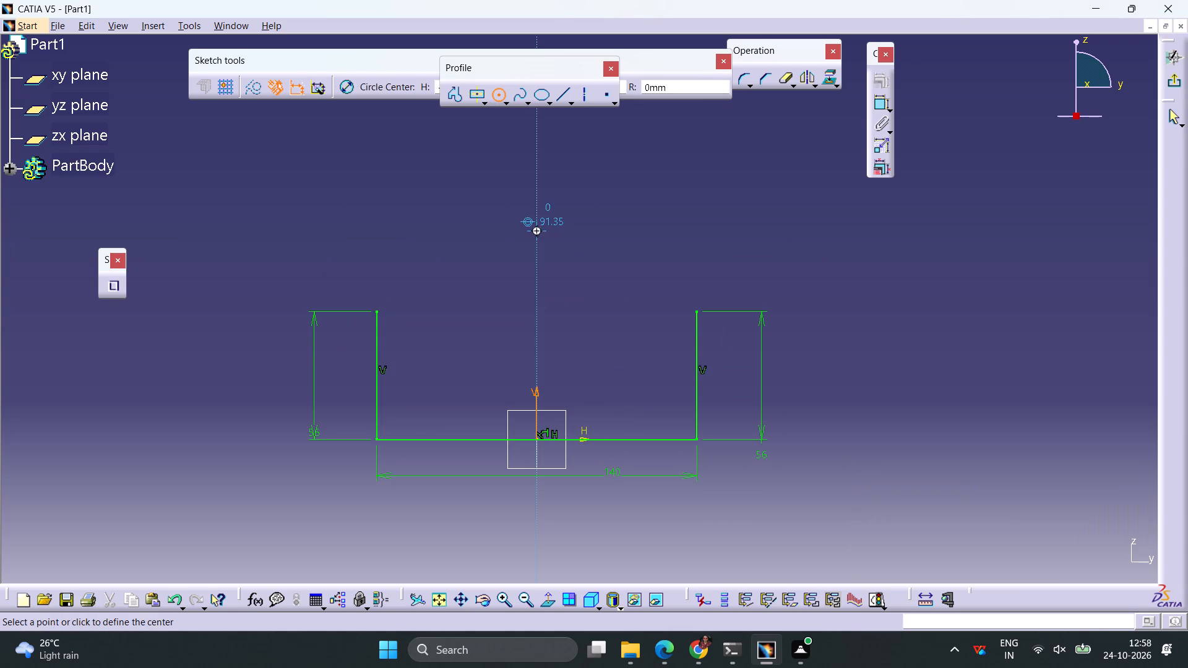
pyautogui.click(535, 229)
pyautogui.click(543, 226)
# Dimension the circle's diameter and set it to 40 mm.
pyautogui.click(875, 103)
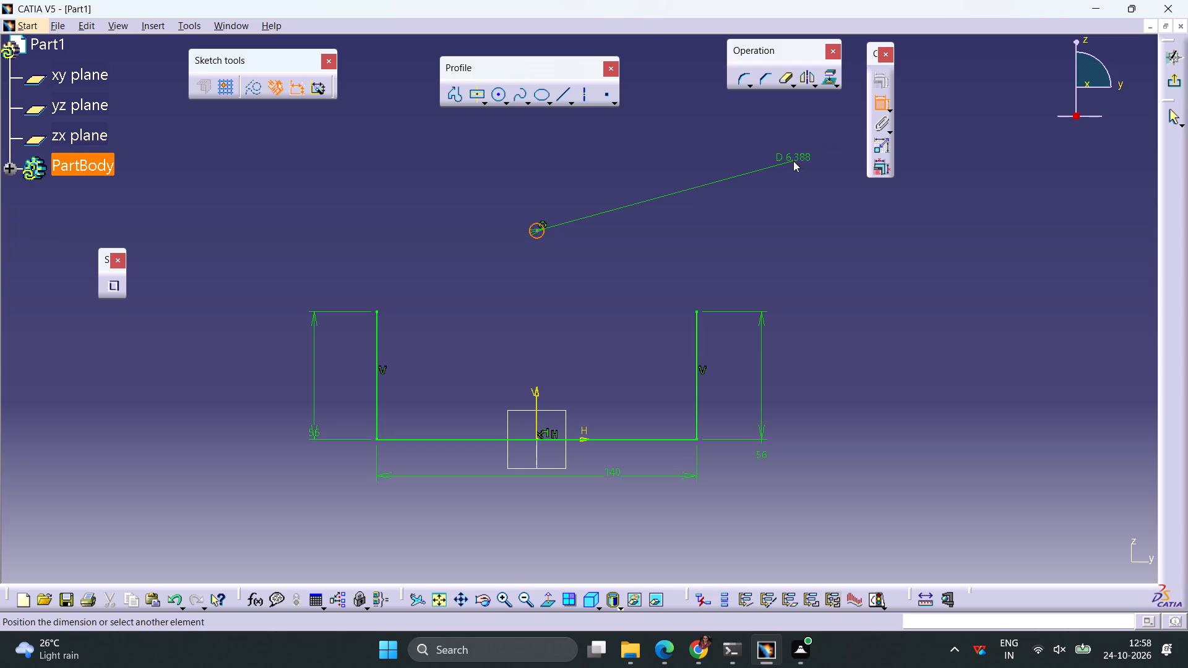
pyautogui.click(793, 161)
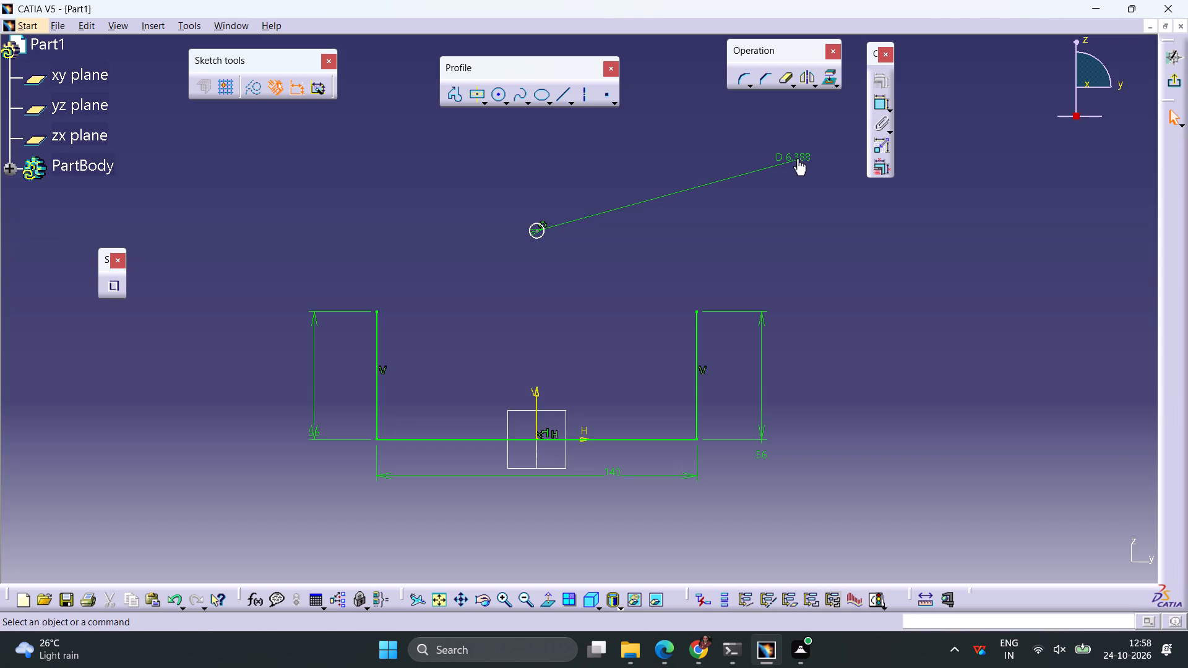
pyautogui.doubleClick(796, 156)
pyautogui.write('40')
pyautogui.press('Return')
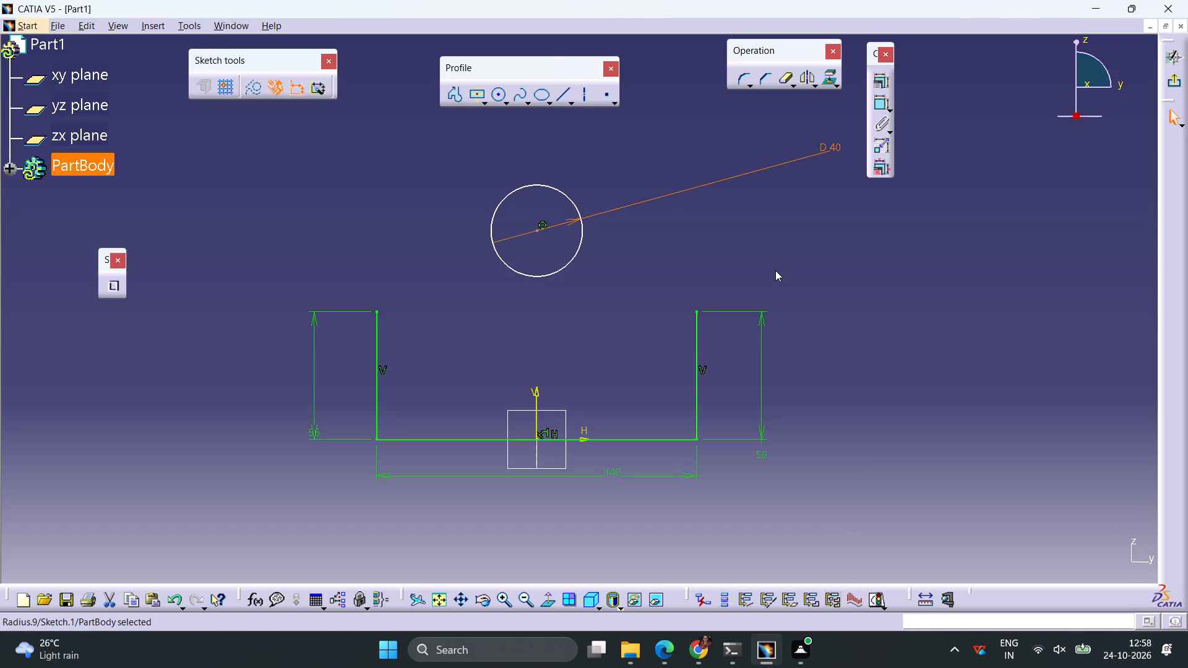
pyautogui.click(775, 270)
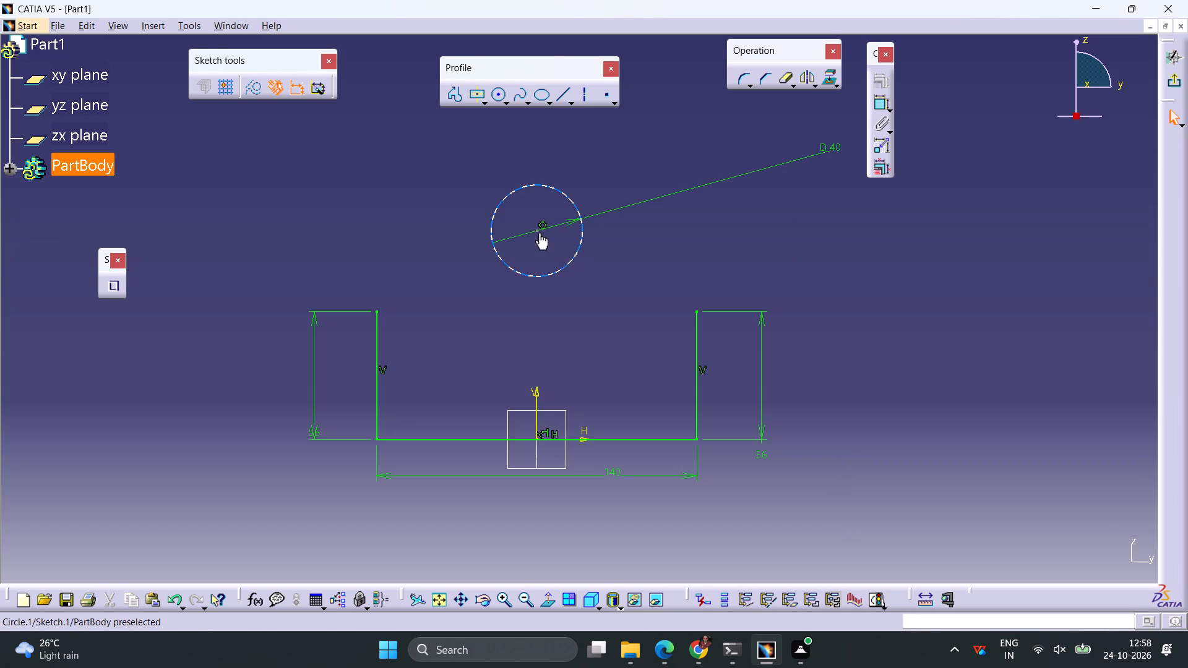
# Dimension the distance from the circle's centre to the base line and set it to 76 mm.
pyautogui.click(536, 233)
pyautogui.click(876, 107)
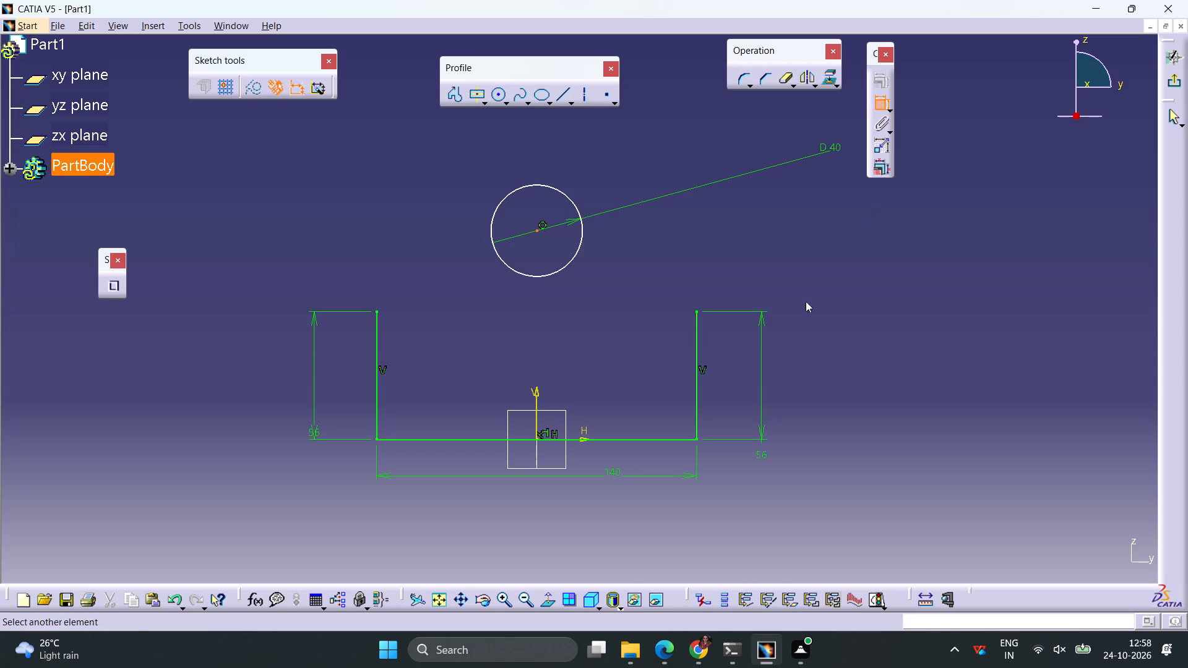
pyautogui.click(614, 442)
pyautogui.click(917, 385)
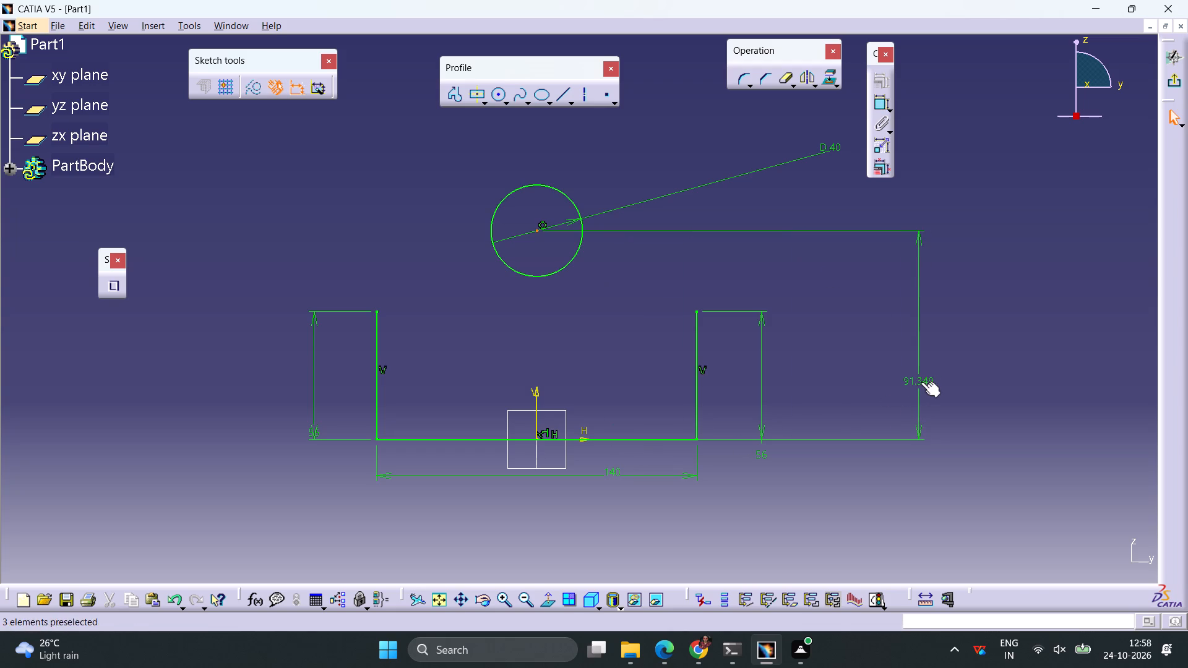
pyautogui.doubleClick(921, 382)
pyautogui.write('76')
pyautogui.press('Return')
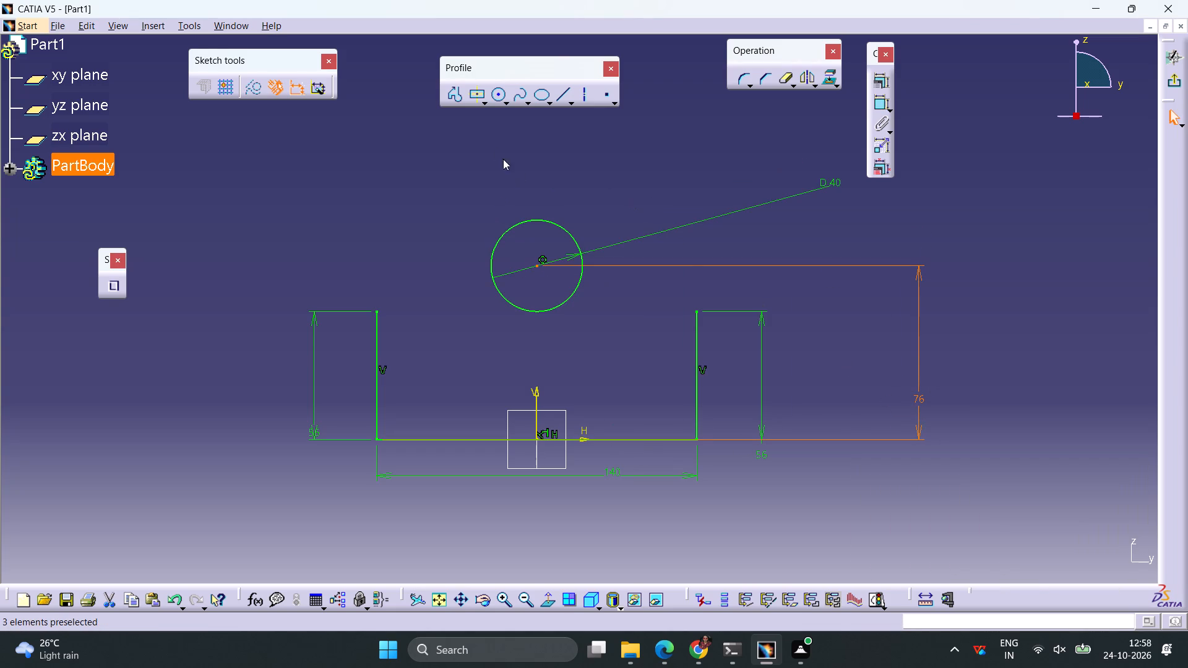
# Sketch a larger concentric circle around the 40 mm circle, sharing its centre.
pyautogui.click(496, 100)
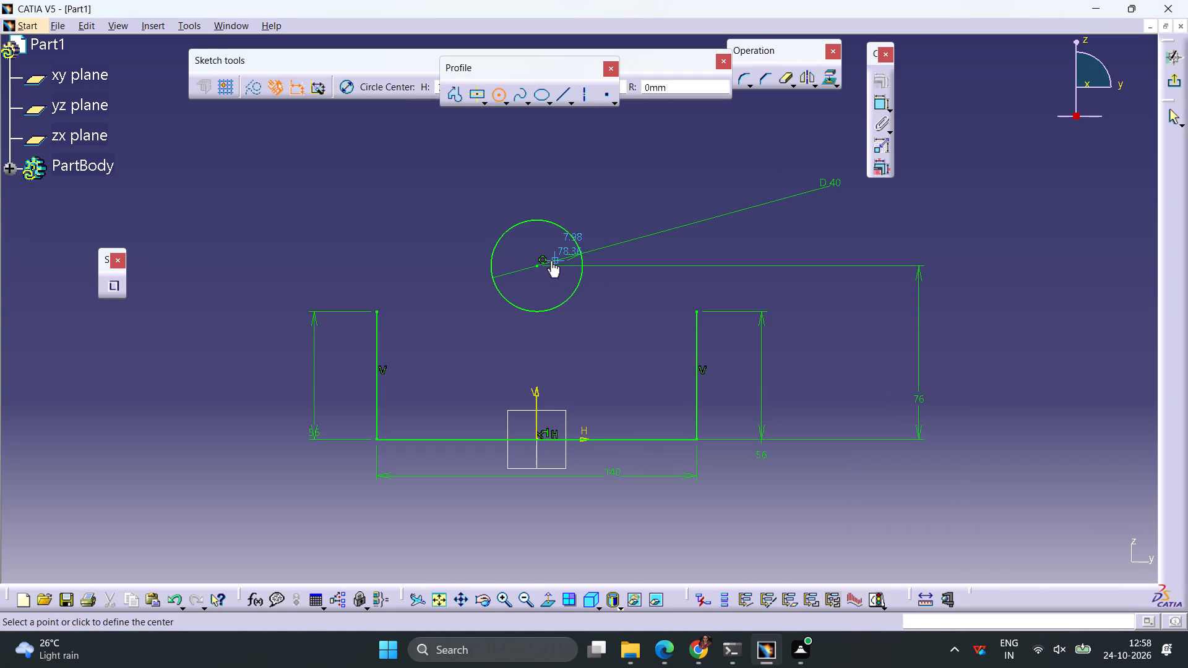
pyautogui.click(535, 267)
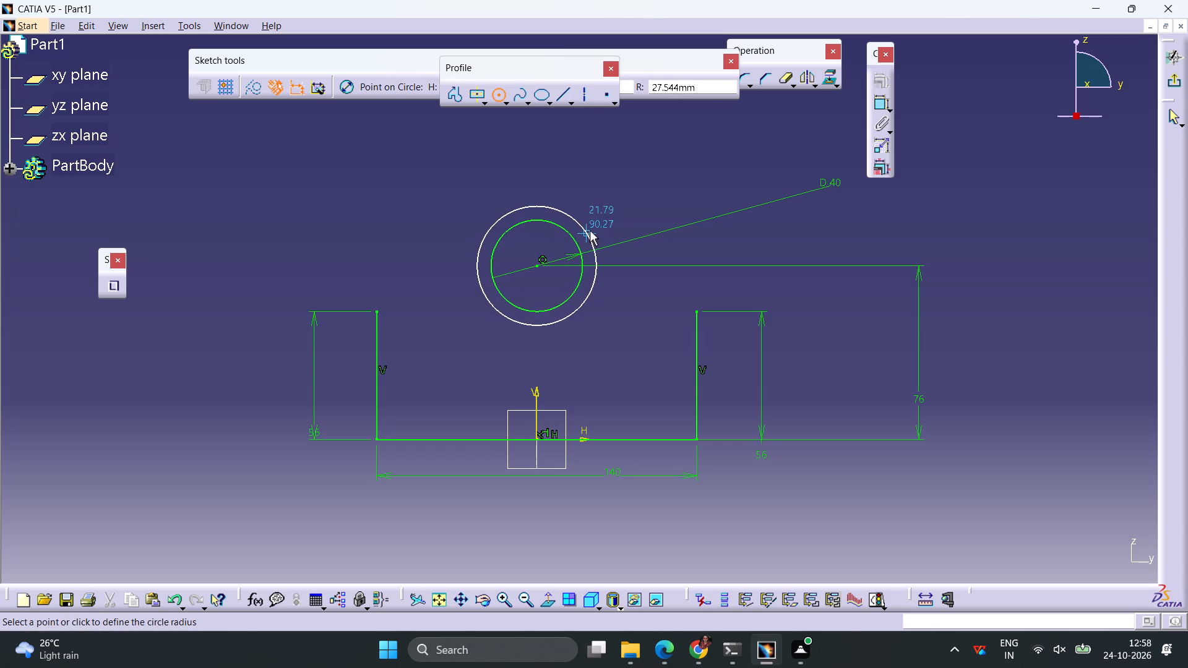
pyautogui.click(595, 227)
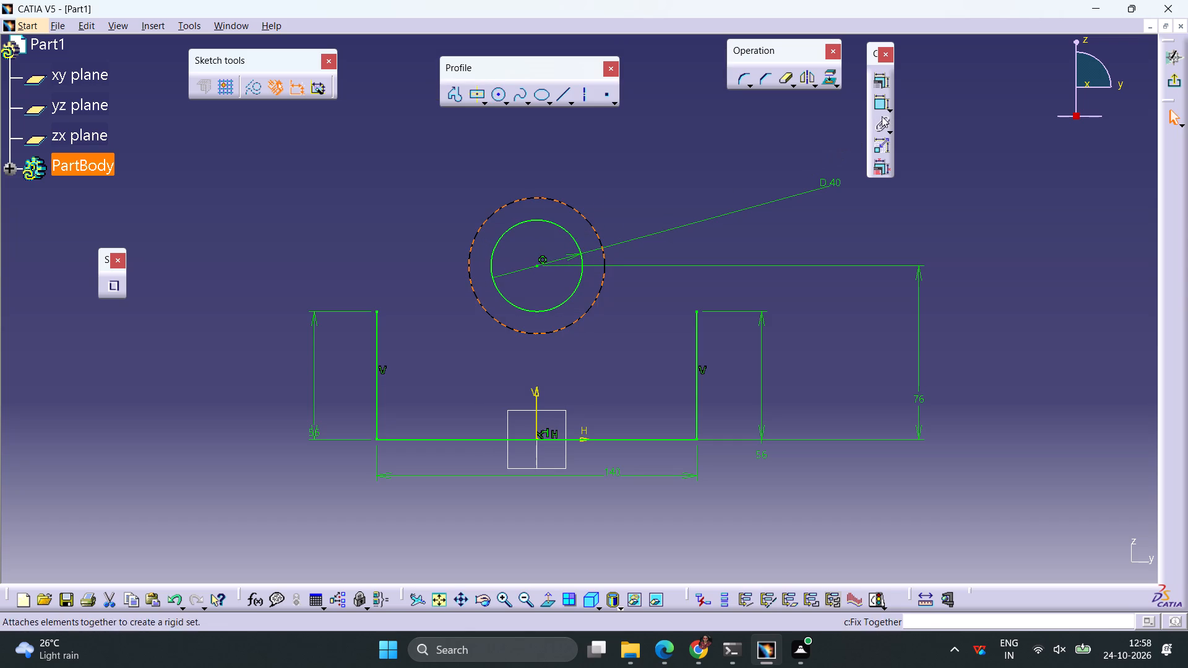
# Dimension the outer concentric circle's diameter and set it to 70 mm.
pyautogui.click(880, 108)
pyautogui.click(661, 180)
pyautogui.doubleClick(672, 175)
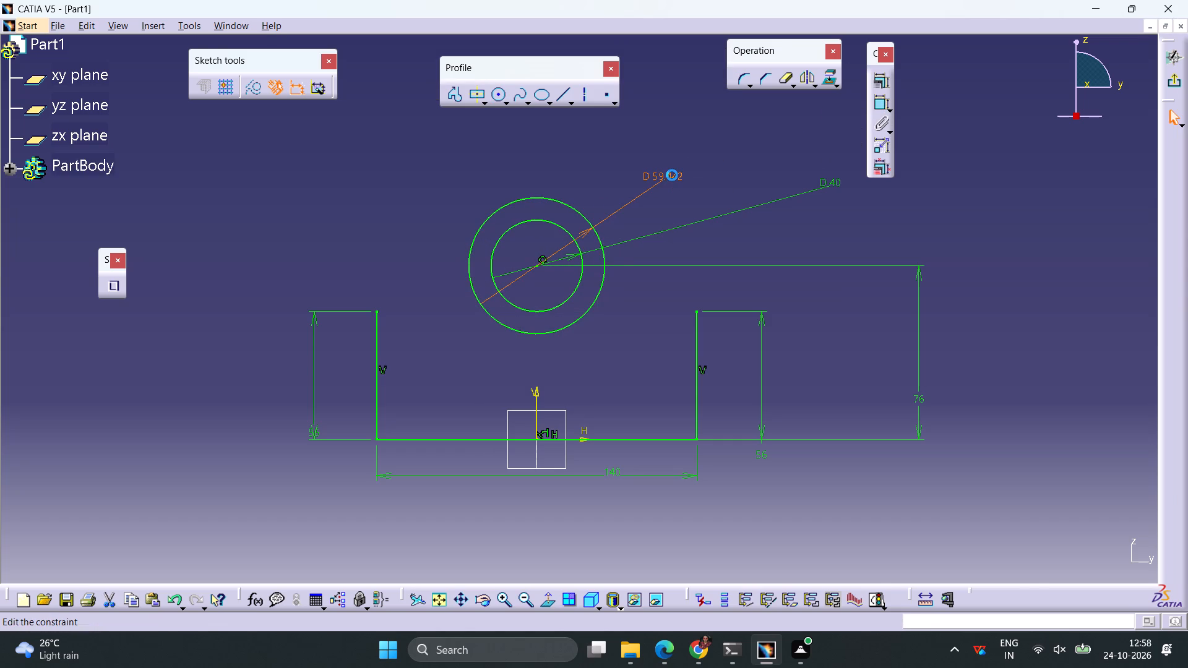
pyautogui.write('70')
pyautogui.press('Return')
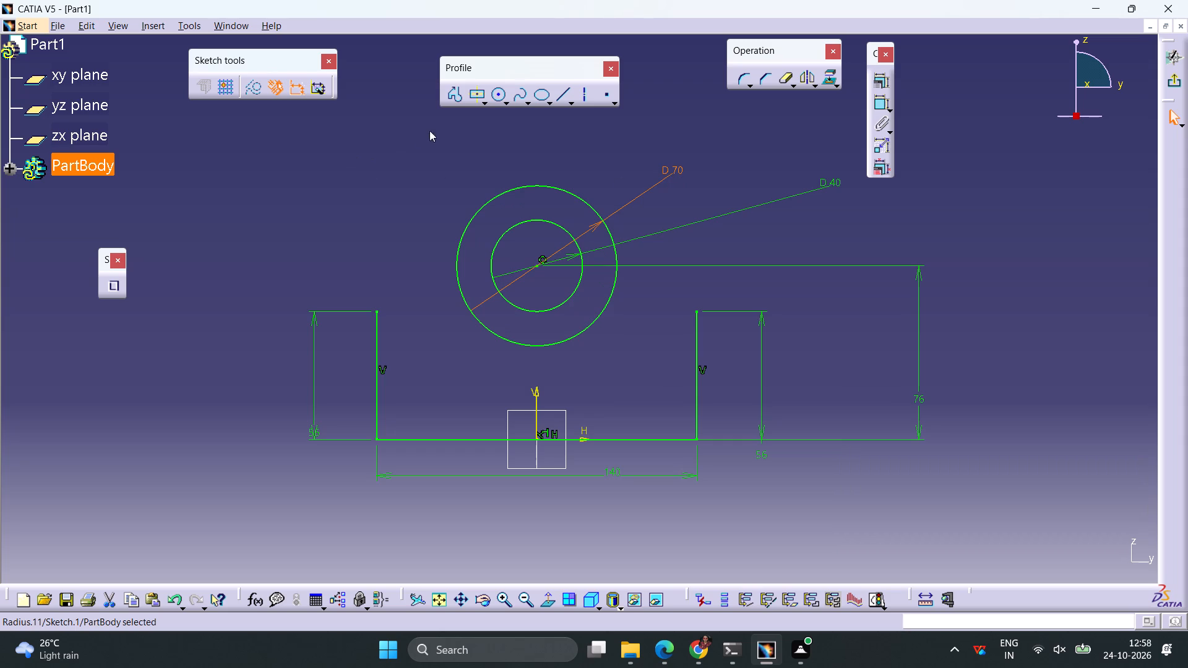
# Draw two horizontal shoulder lines, one from the upper end of each 56 mm side to the 70 mm circle.
pyautogui.click(563, 94)
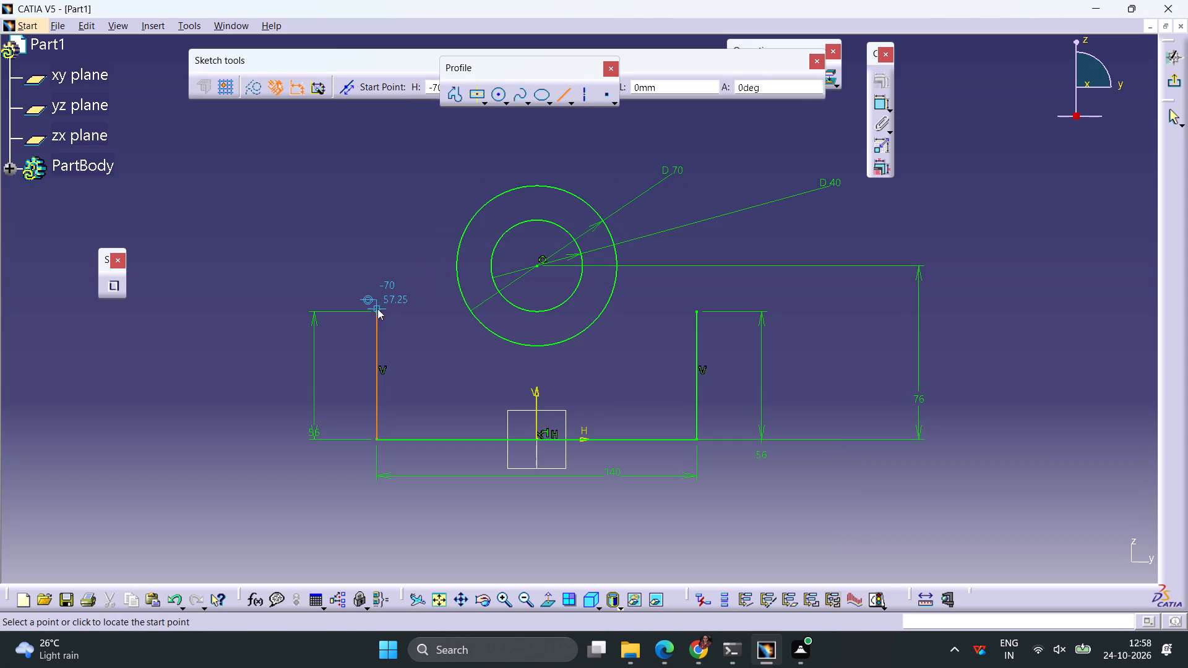
pyautogui.click(375, 311)
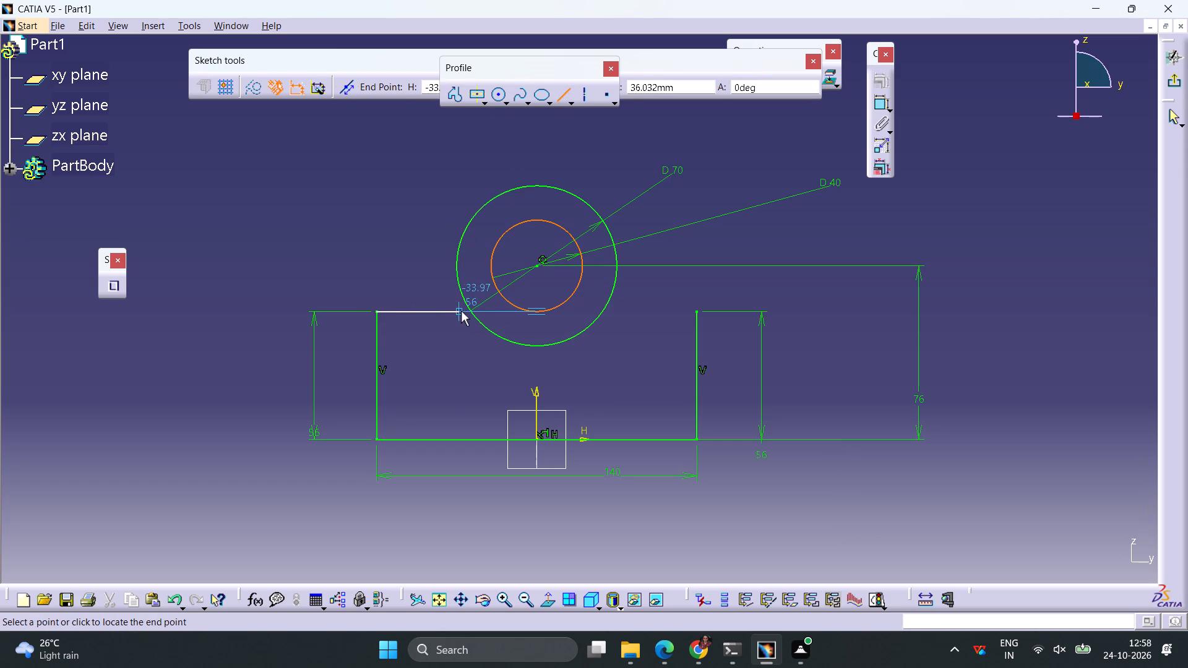
pyautogui.click(470, 311)
pyautogui.click(454, 339)
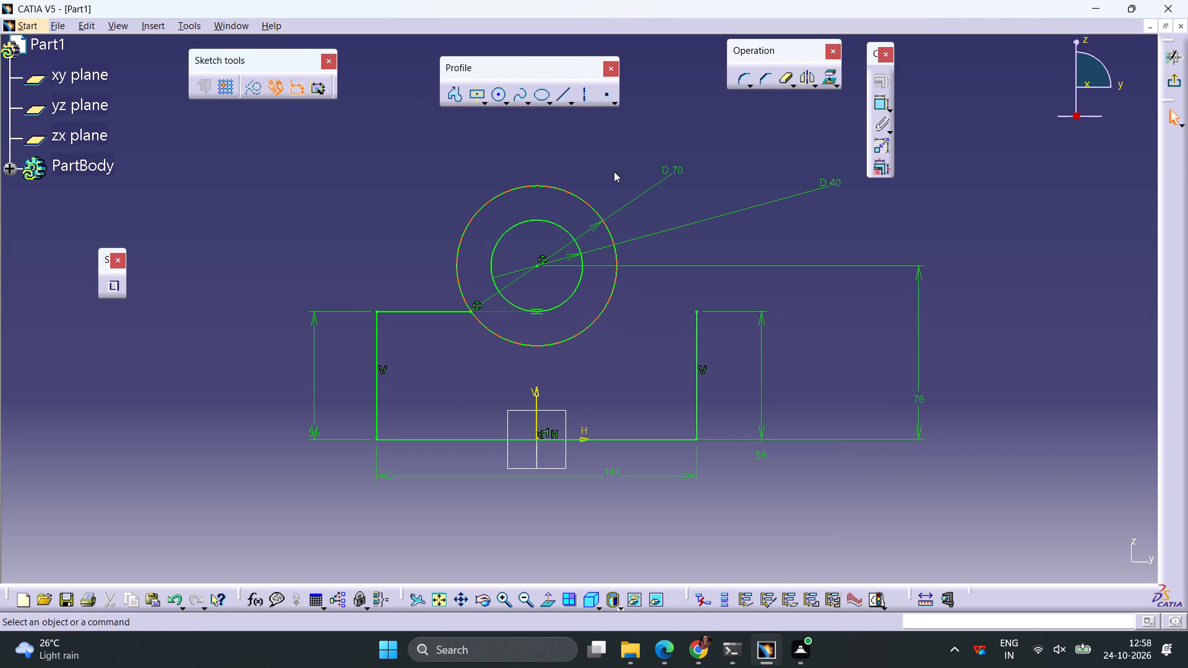
pyautogui.click(562, 97)
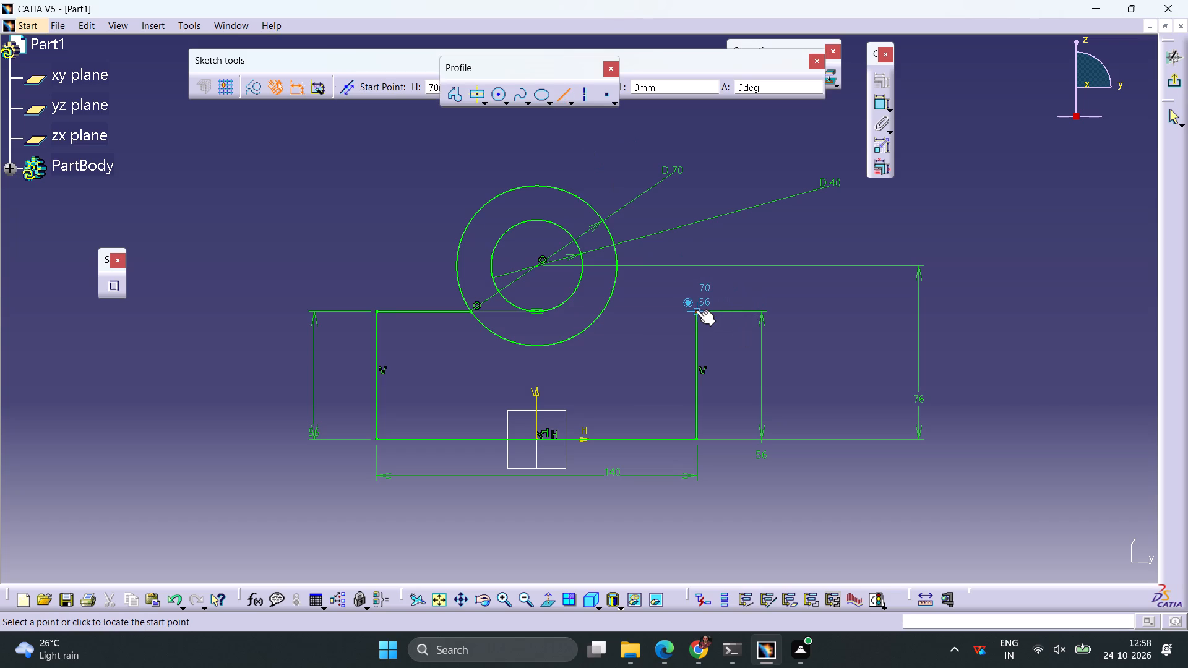
pyautogui.click(695, 310)
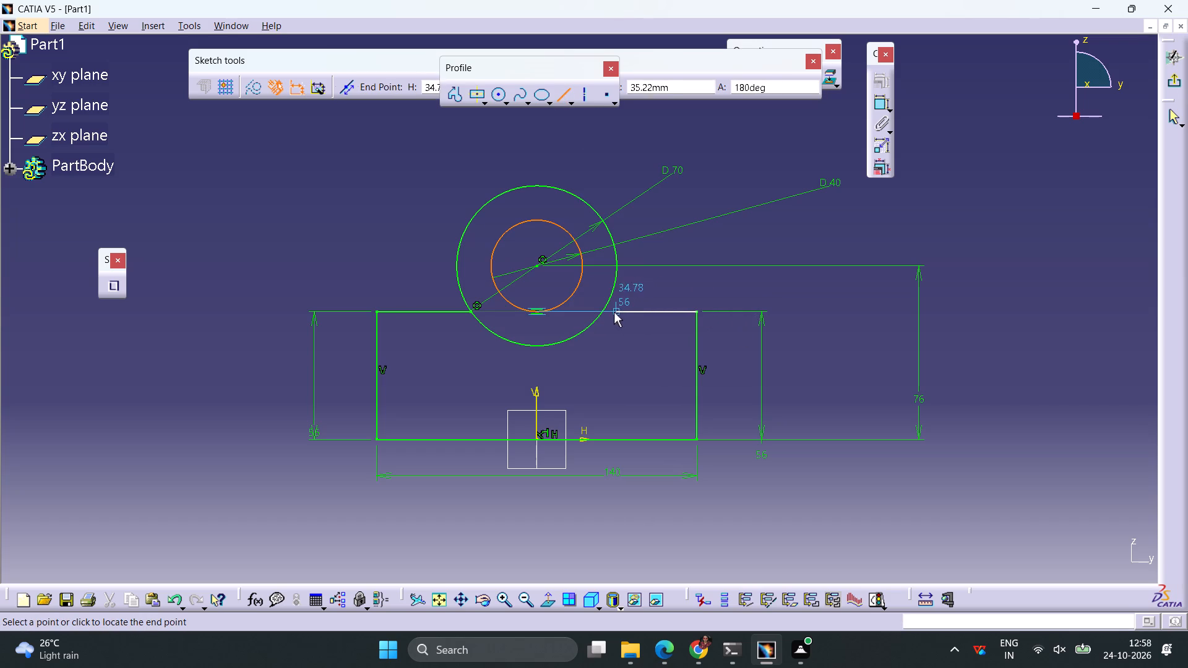
pyautogui.click(599, 312)
pyautogui.click(626, 335)
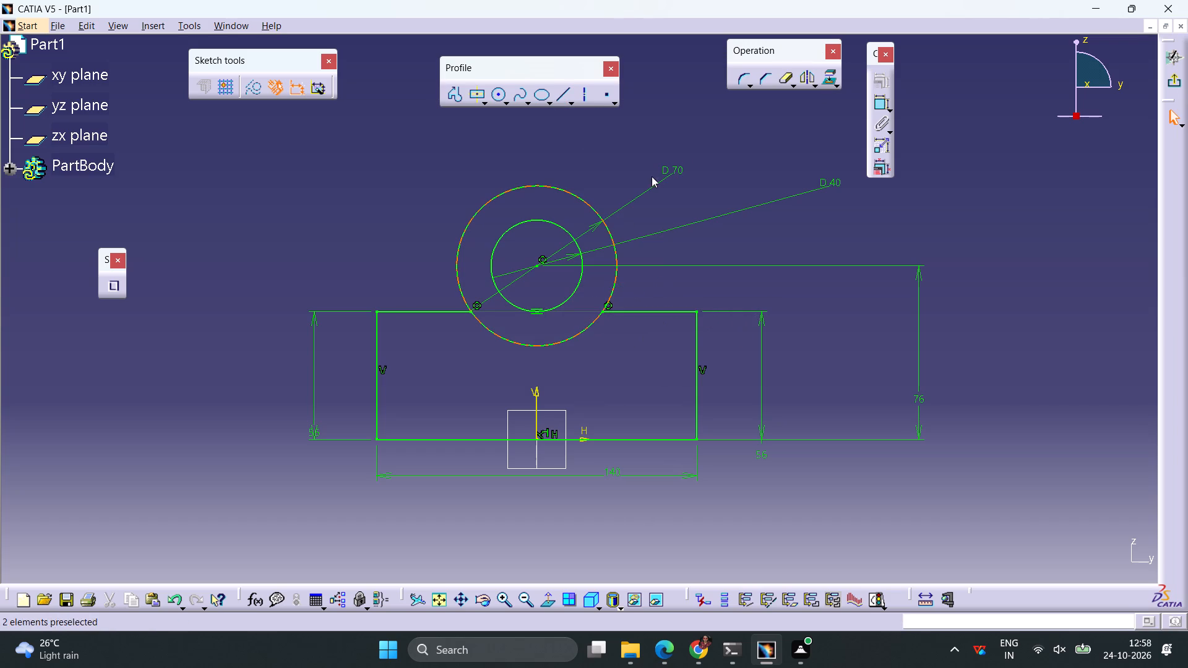
# Quick Trim away the 70 mm circle's lower arc between the shoulder lines and the whole 40 mm inner circle.
pyautogui.click(784, 82)
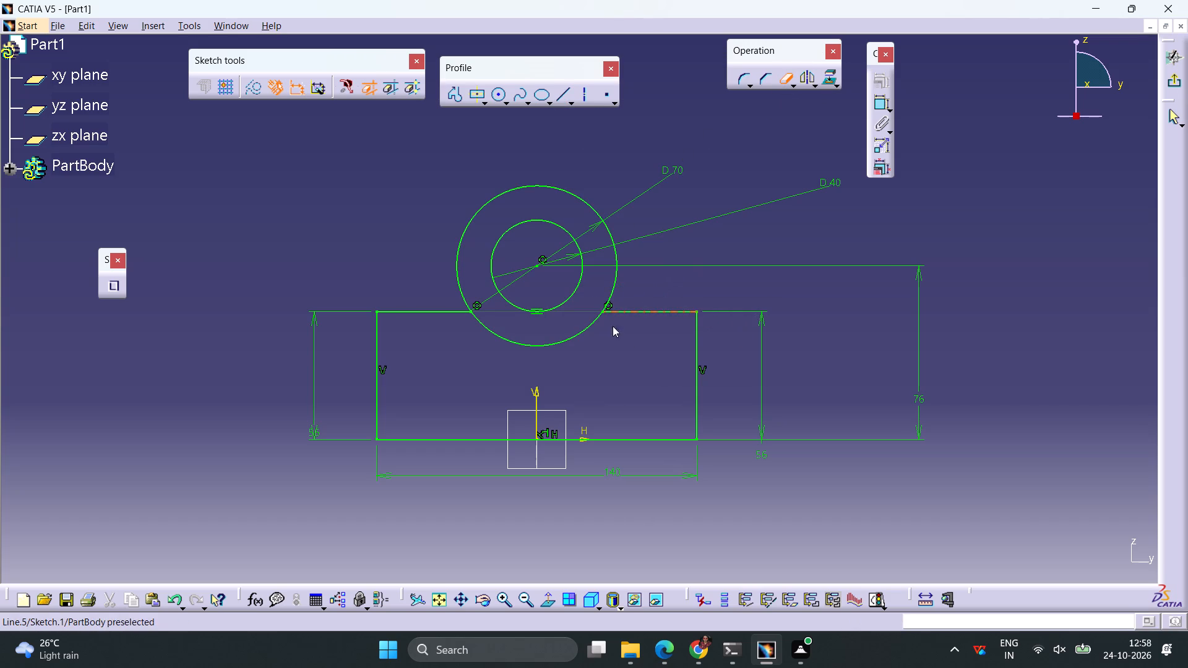
pyautogui.click(585, 330)
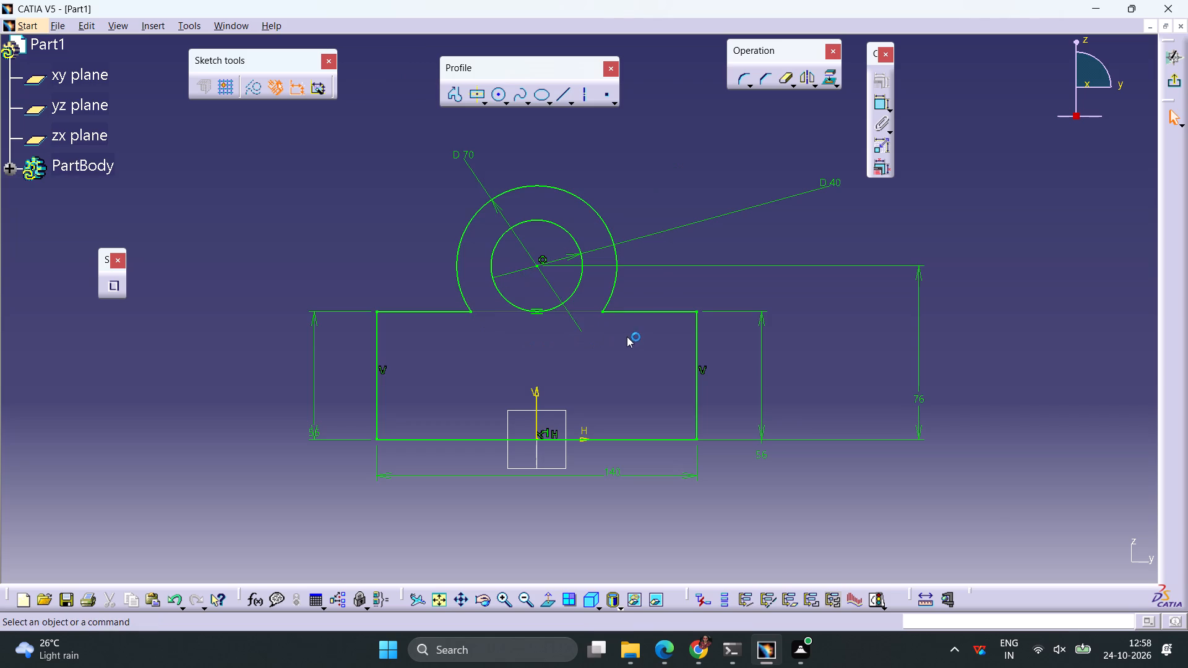
pyautogui.click(786, 83)
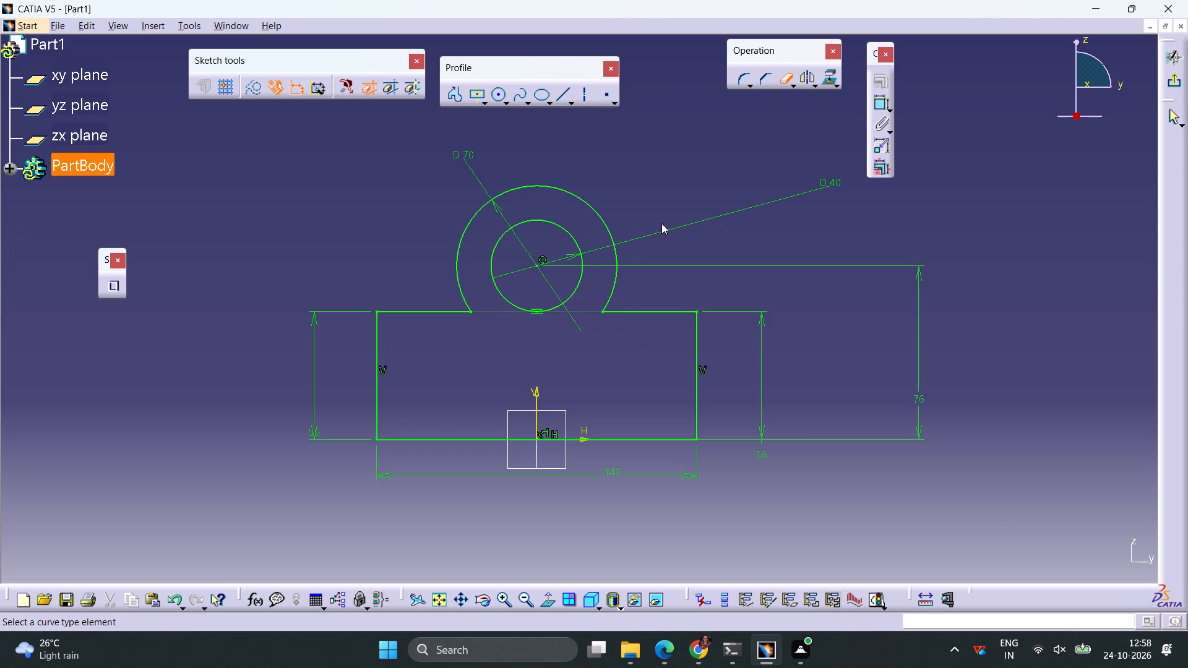
pyautogui.click(579, 281)
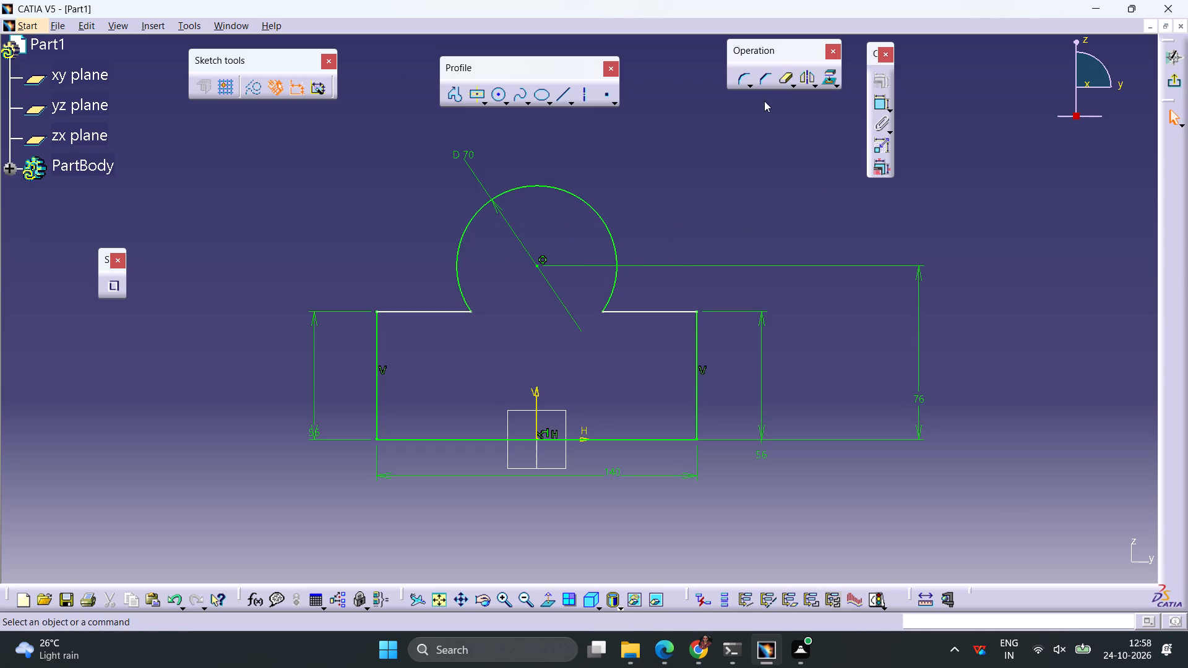
# Add a corner of about 8 mm radius between the left shoulder line and the 70 mm diameter arc.
pyautogui.click(740, 79)
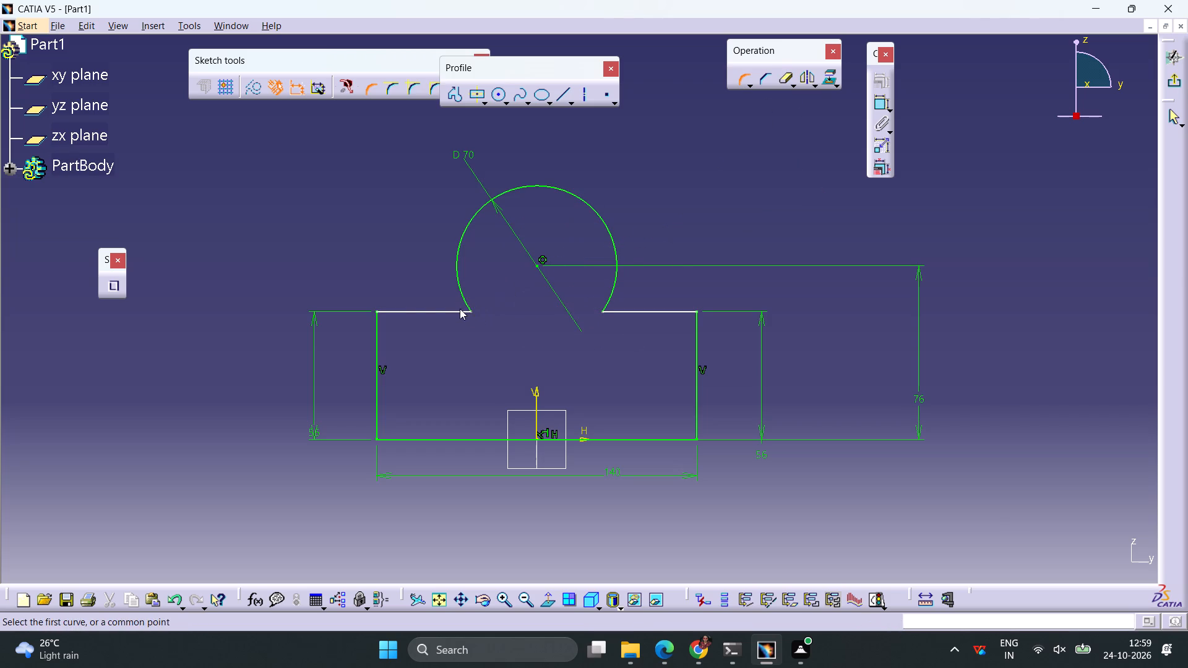
pyautogui.click(452, 310)
pyautogui.click(461, 294)
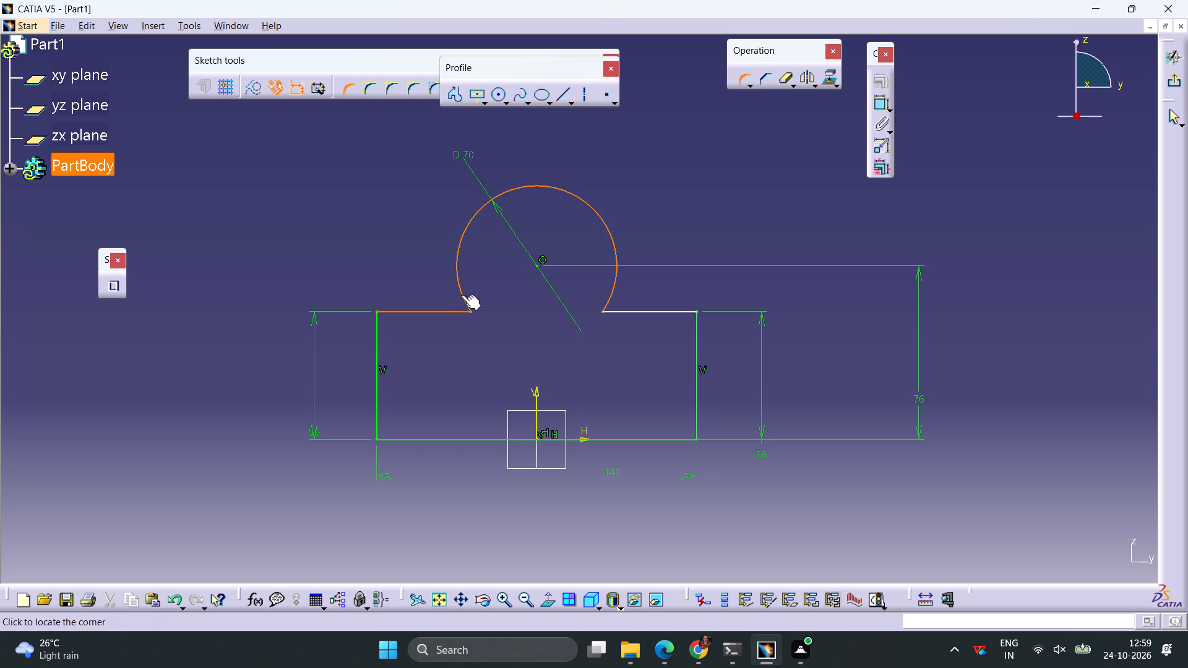
pyautogui.click(459, 294)
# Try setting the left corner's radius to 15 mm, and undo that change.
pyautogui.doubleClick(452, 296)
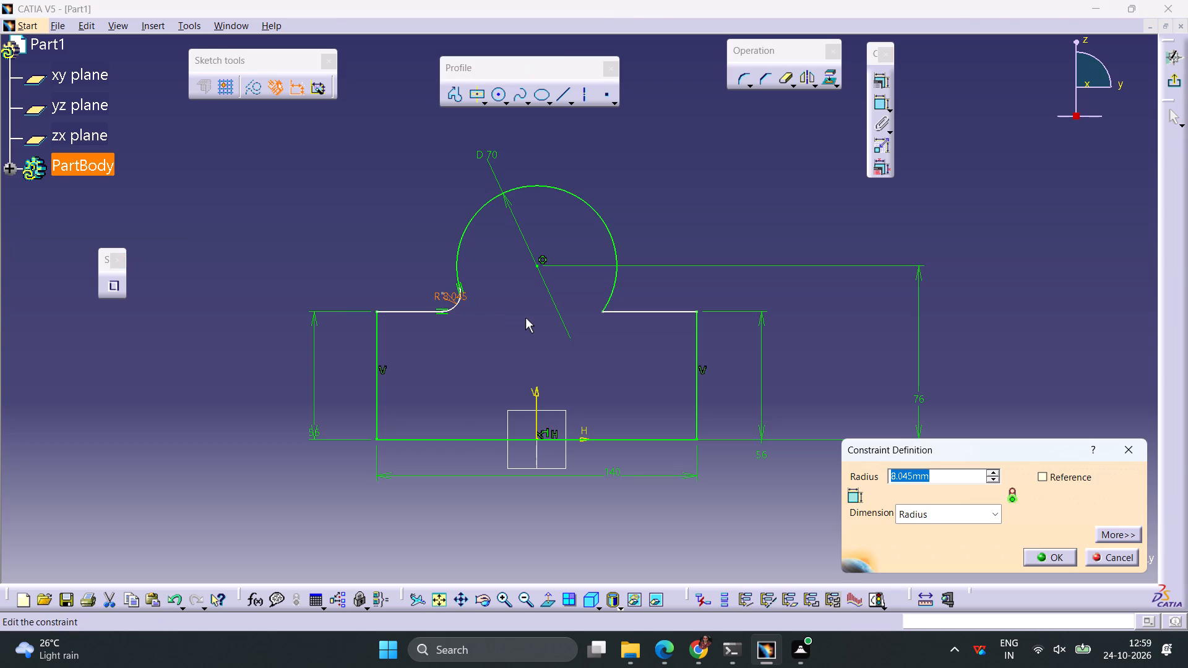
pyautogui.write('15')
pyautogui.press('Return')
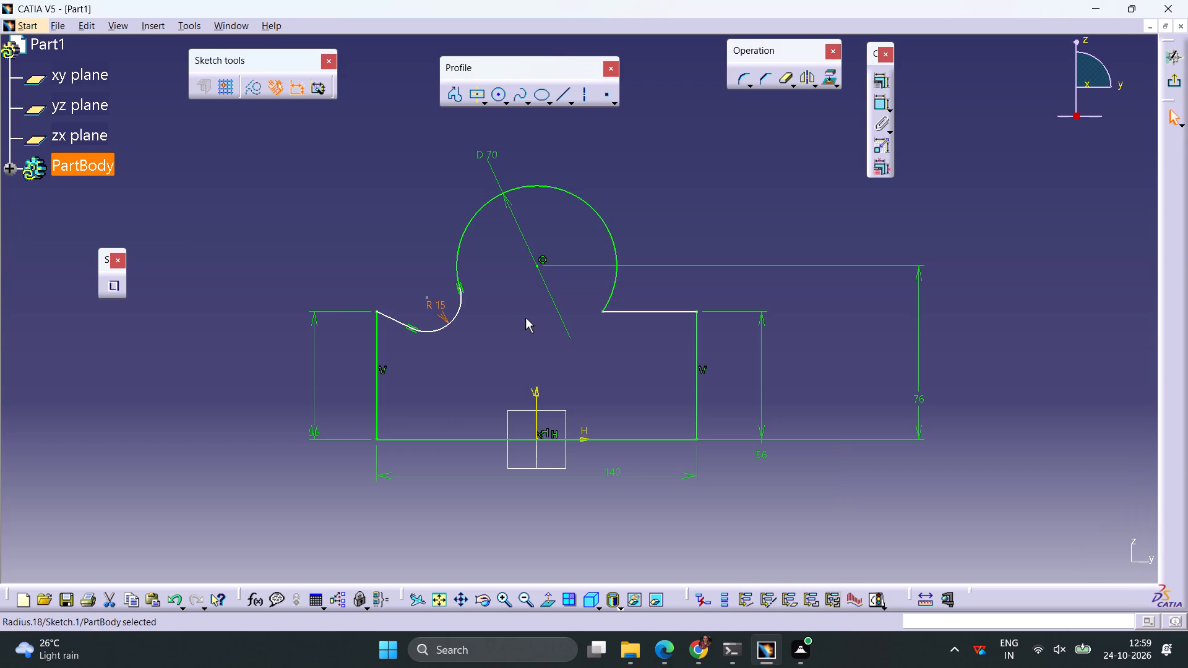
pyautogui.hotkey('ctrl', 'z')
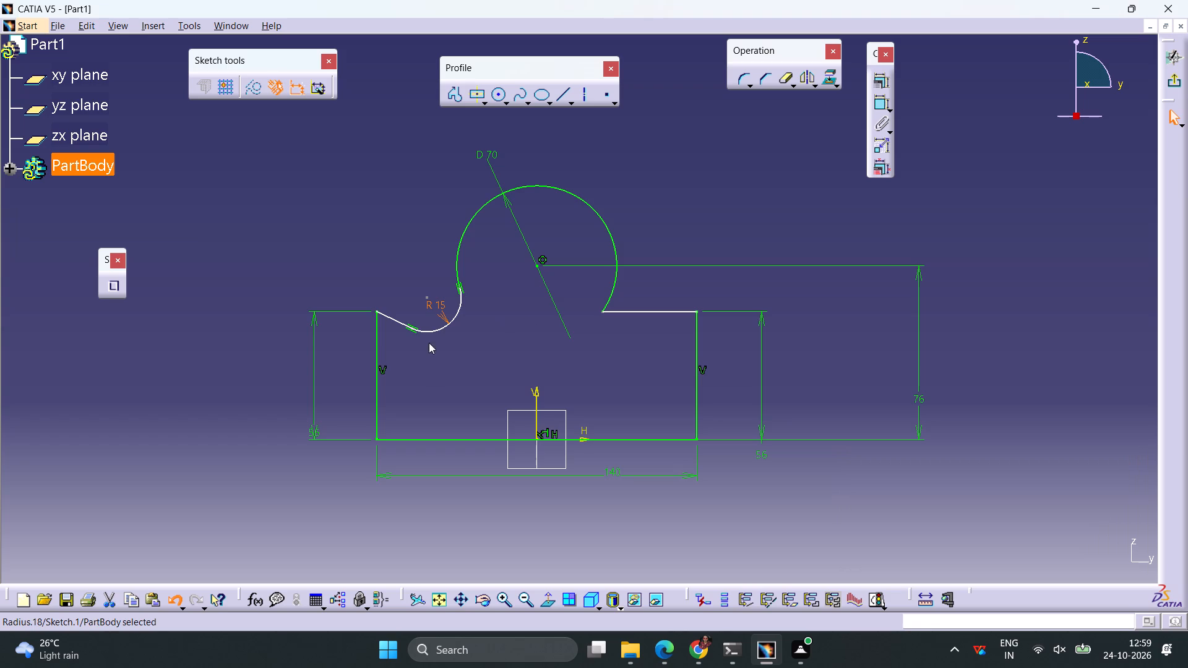
# Apply a horizontal constraint to the left shoulder line.
pyautogui.click(429, 343)
pyautogui.click(416, 310)
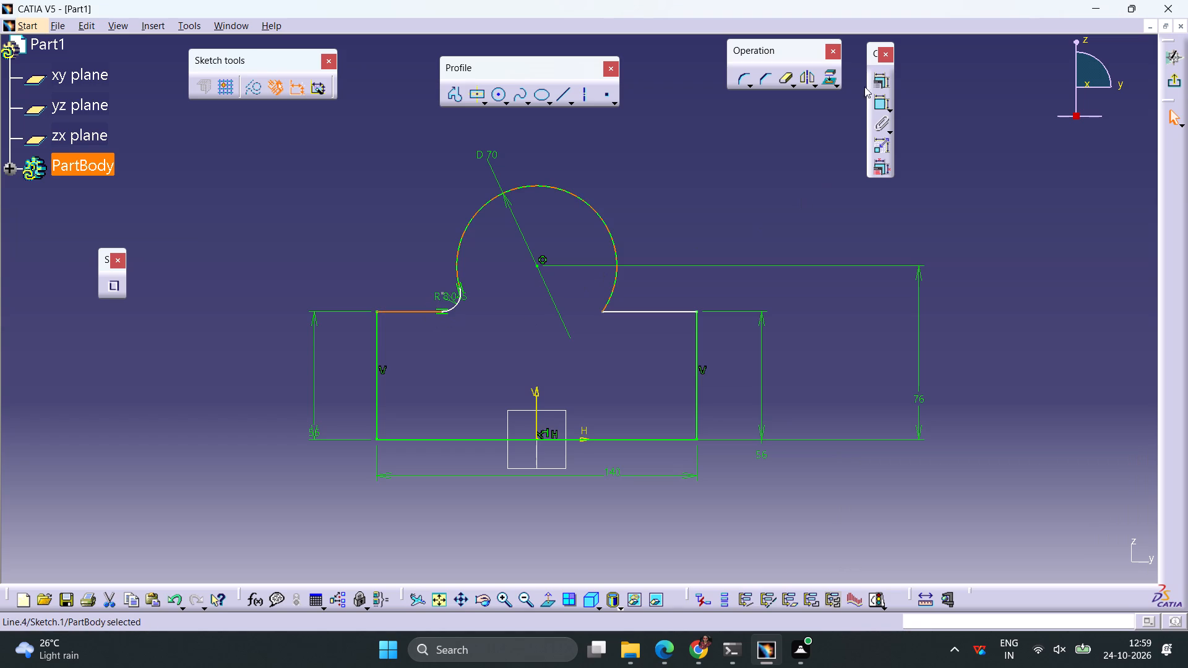
pyautogui.click(874, 77)
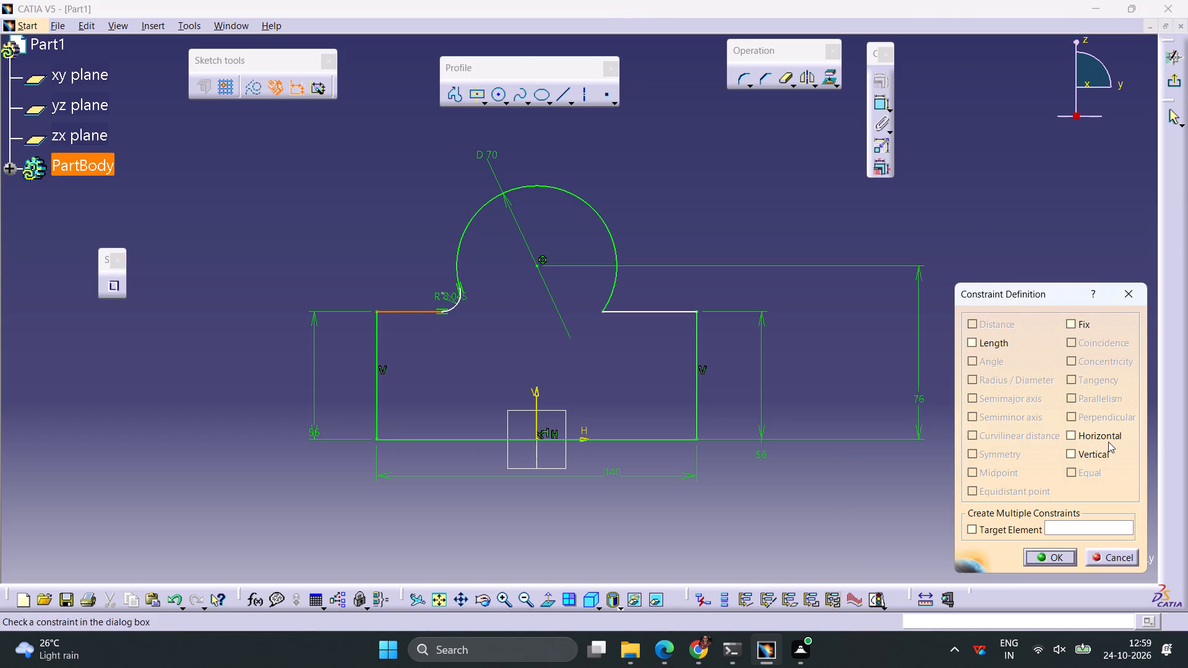
pyautogui.click(1088, 432)
pyautogui.click(1058, 558)
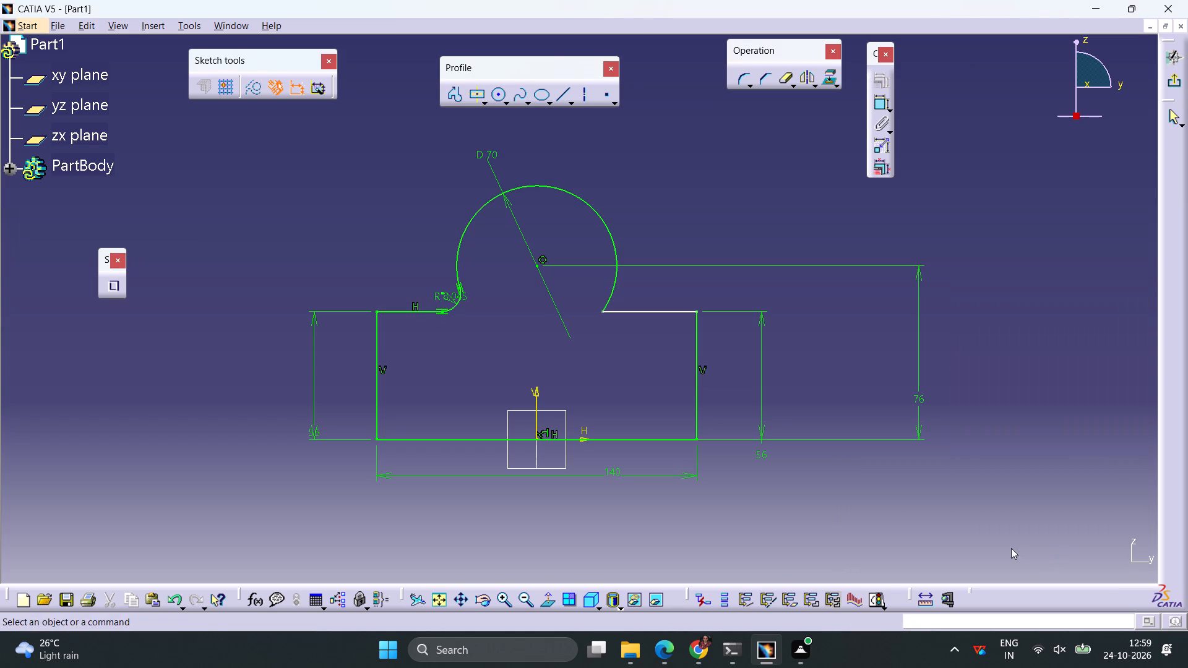
# Set the left corner's radius to 15 mm.
pyautogui.doubleClick(452, 297)
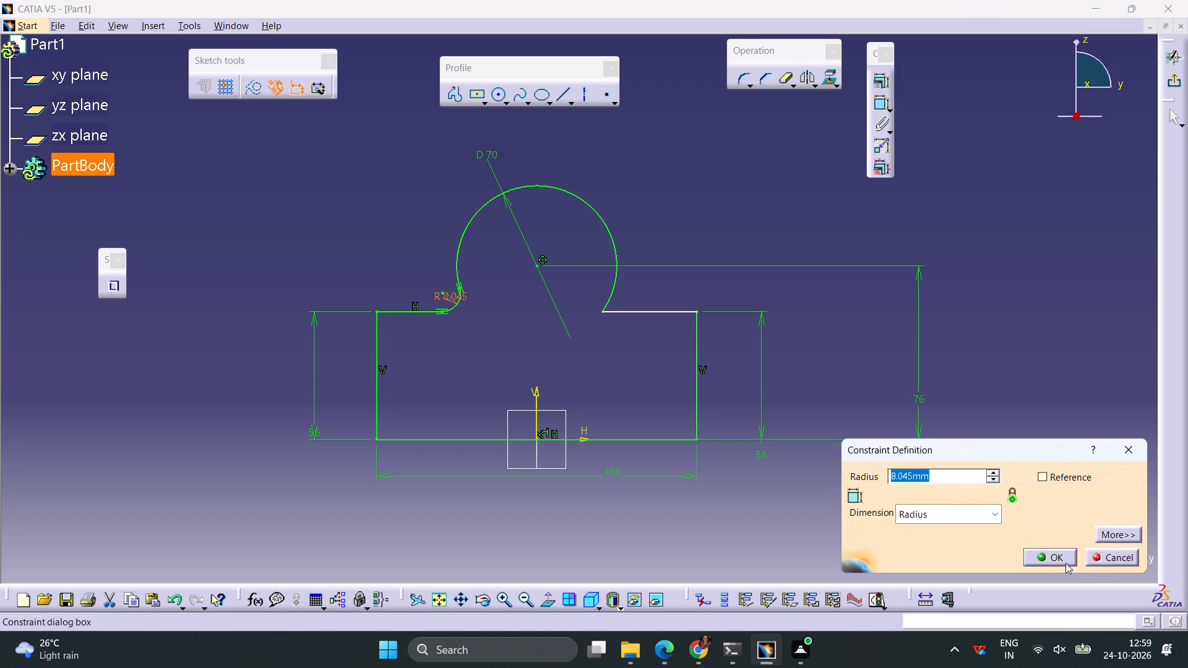
pyautogui.write('15')
pyautogui.press('Return')
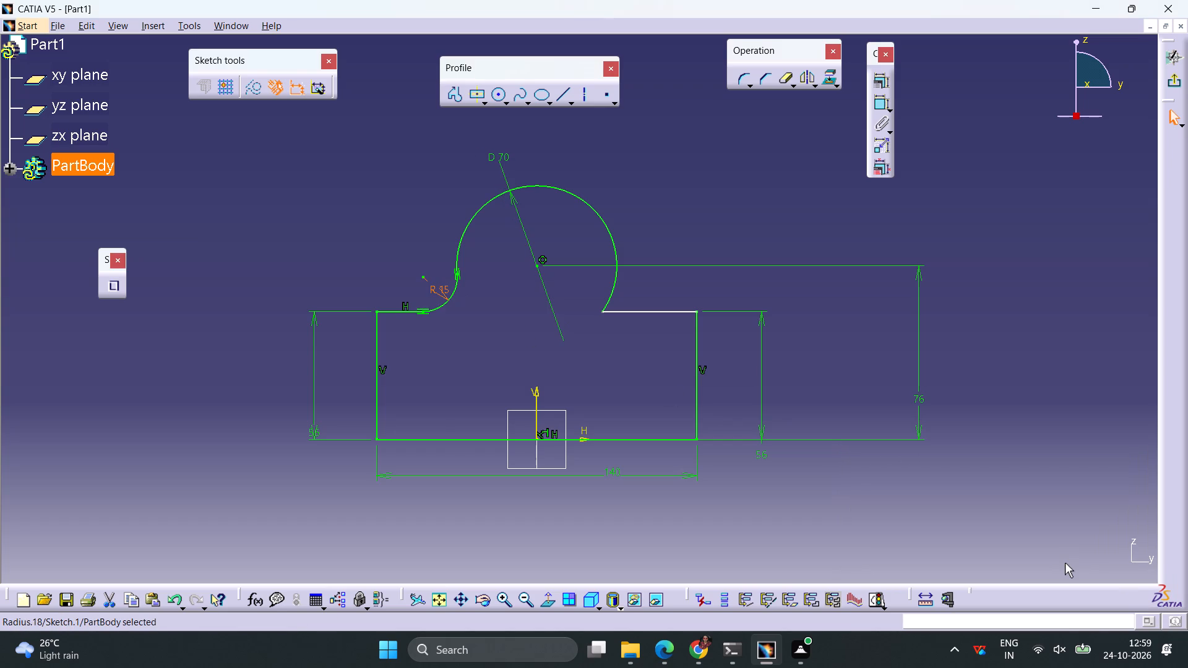
# Apply a horizontal constraint to the right shoulder line.
pyautogui.click(619, 312)
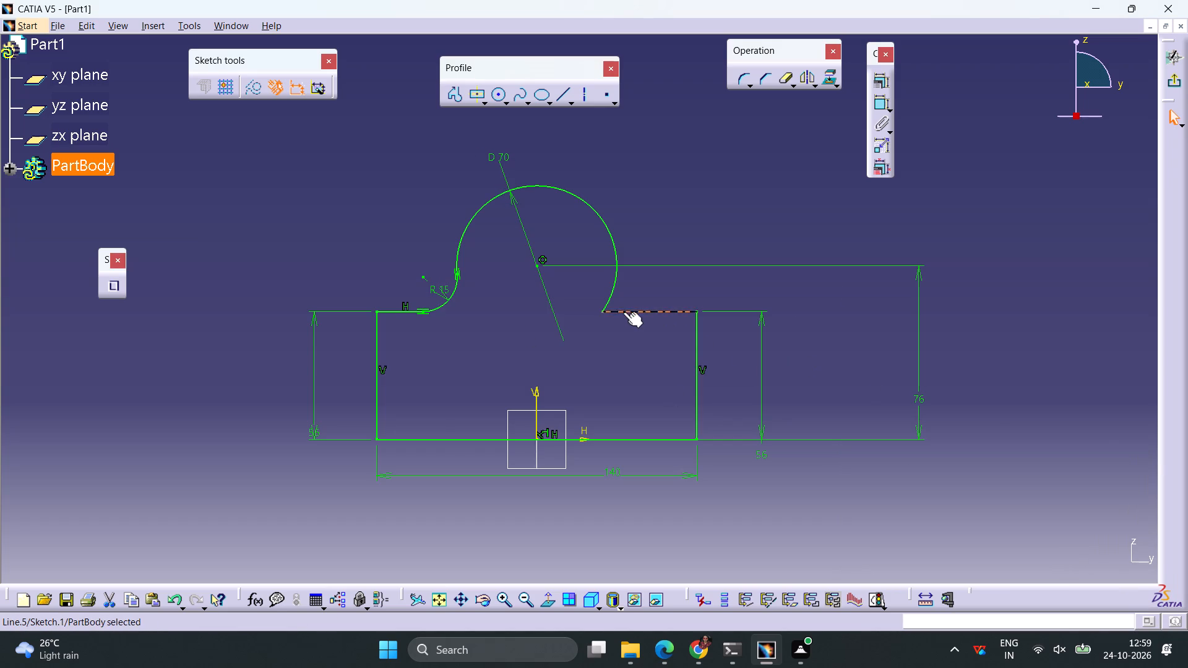
pyautogui.click(871, 85)
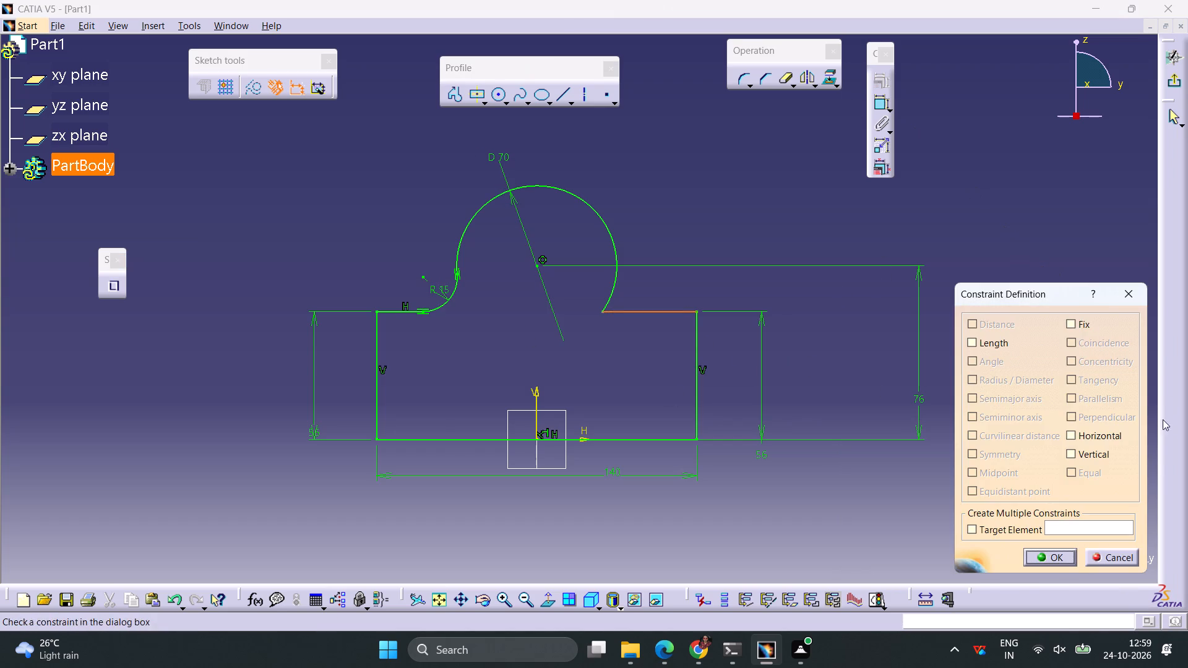
pyautogui.click(1097, 437)
pyautogui.click(1059, 559)
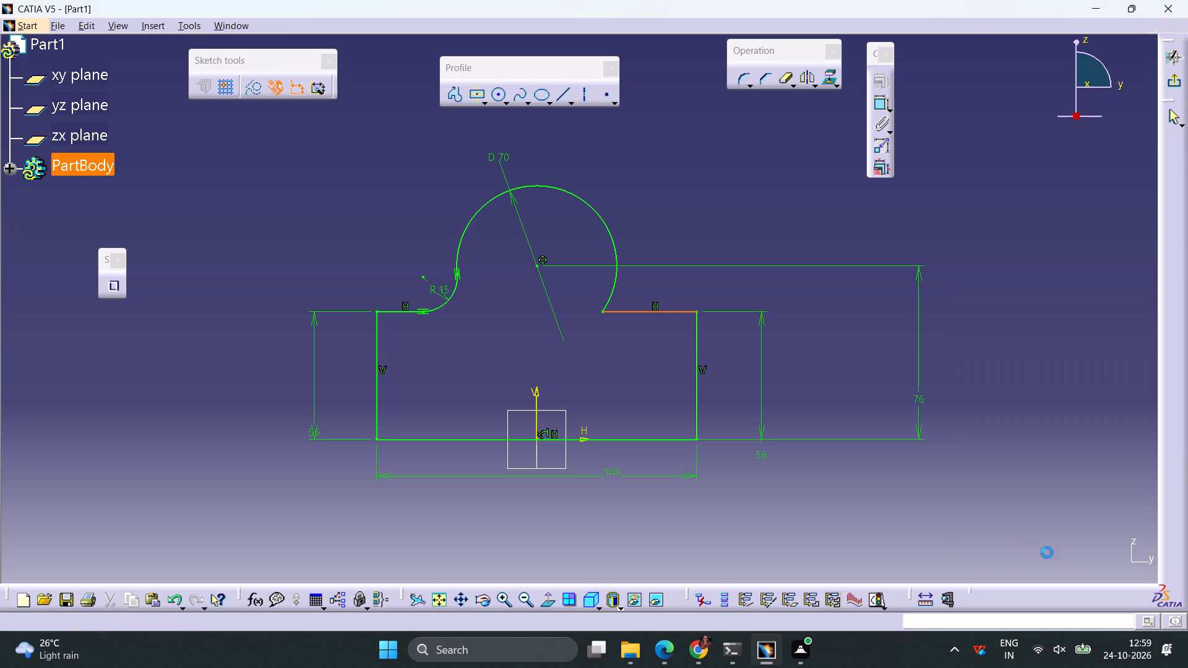
# Add a corner between the 70 mm diameter arc and the right shoulder line, and set its radius to 15 mm.
pyautogui.click(739, 82)
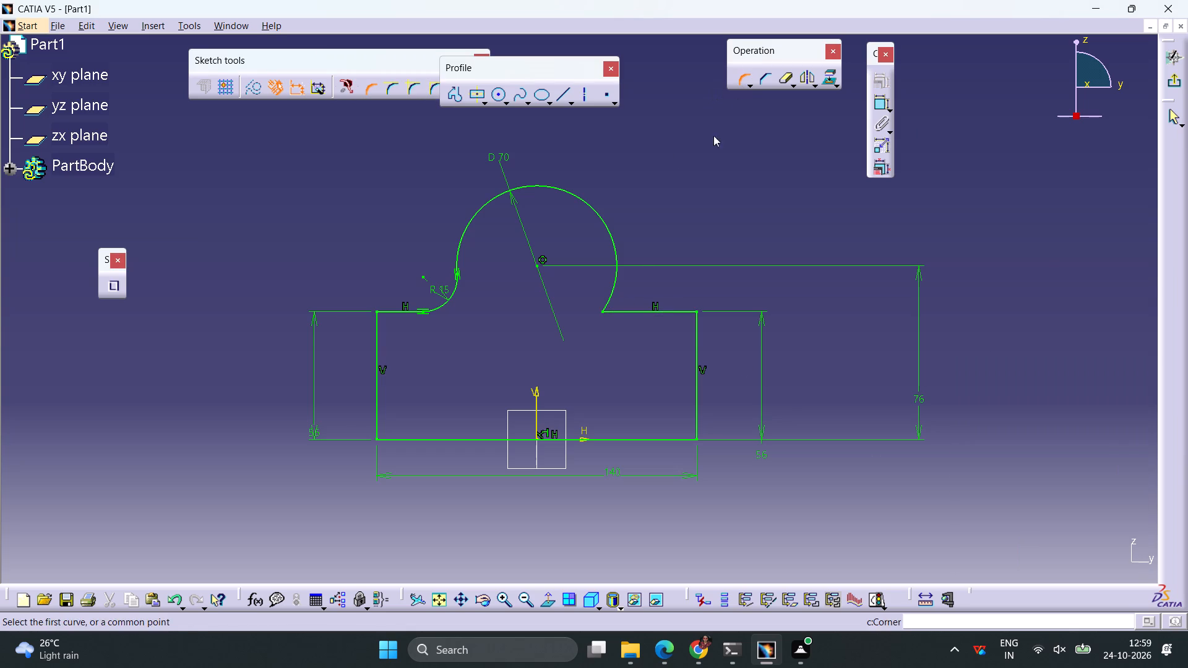
pyautogui.click(611, 297)
pyautogui.click(630, 312)
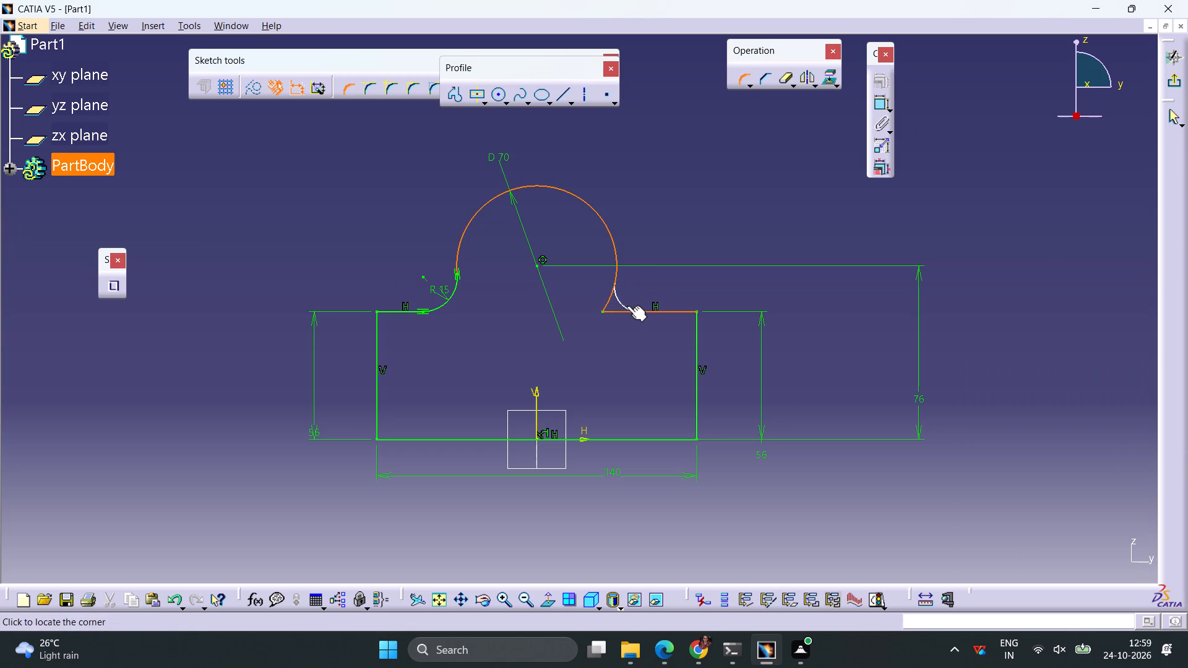
pyautogui.click(627, 302)
pyautogui.doubleClick(635, 289)
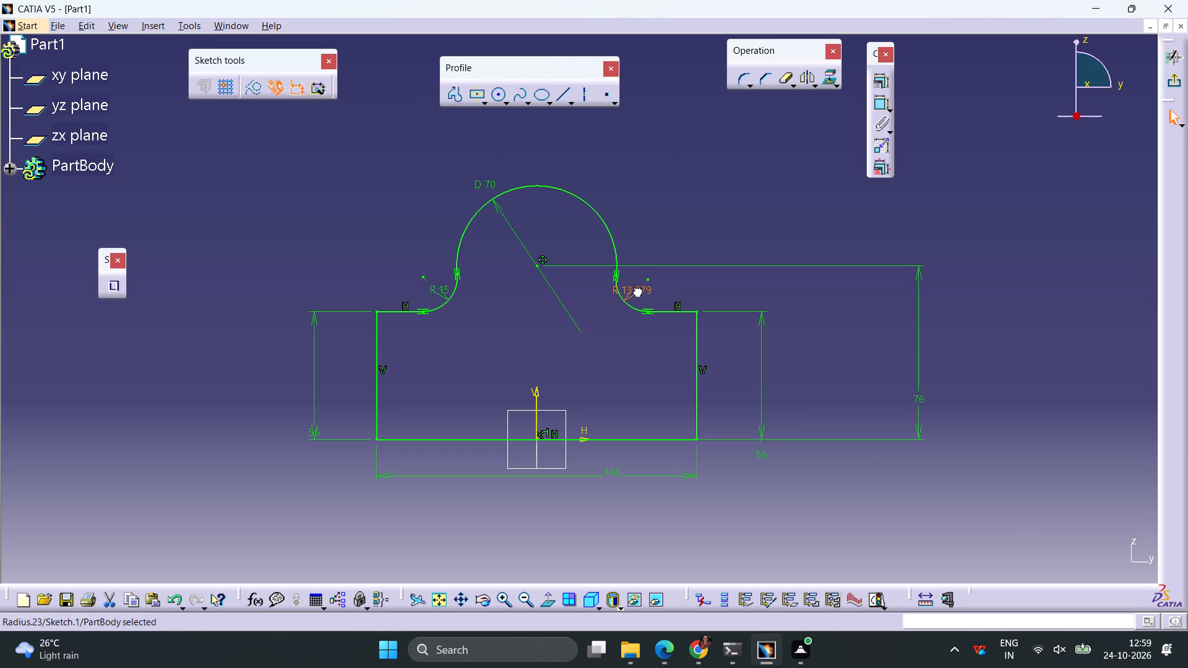
pyautogui.write('15')
pyautogui.press('Return')
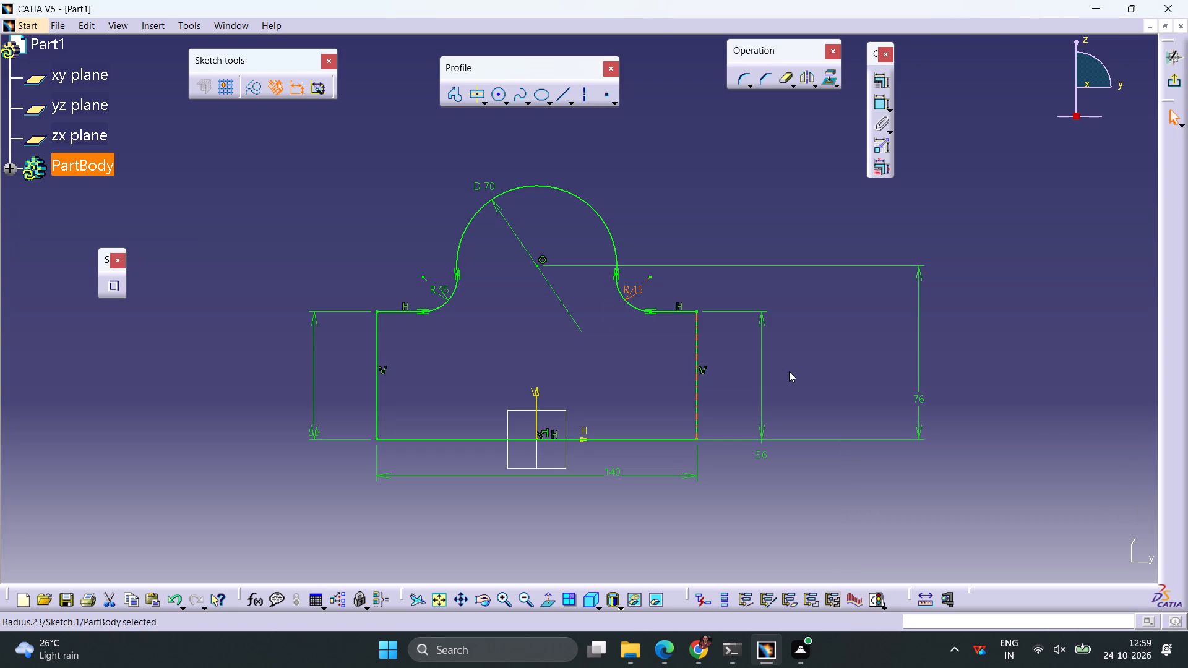
# Exit the sketch and pad the closed profile to a length of 30 mm.
pyautogui.click(1169, 82)
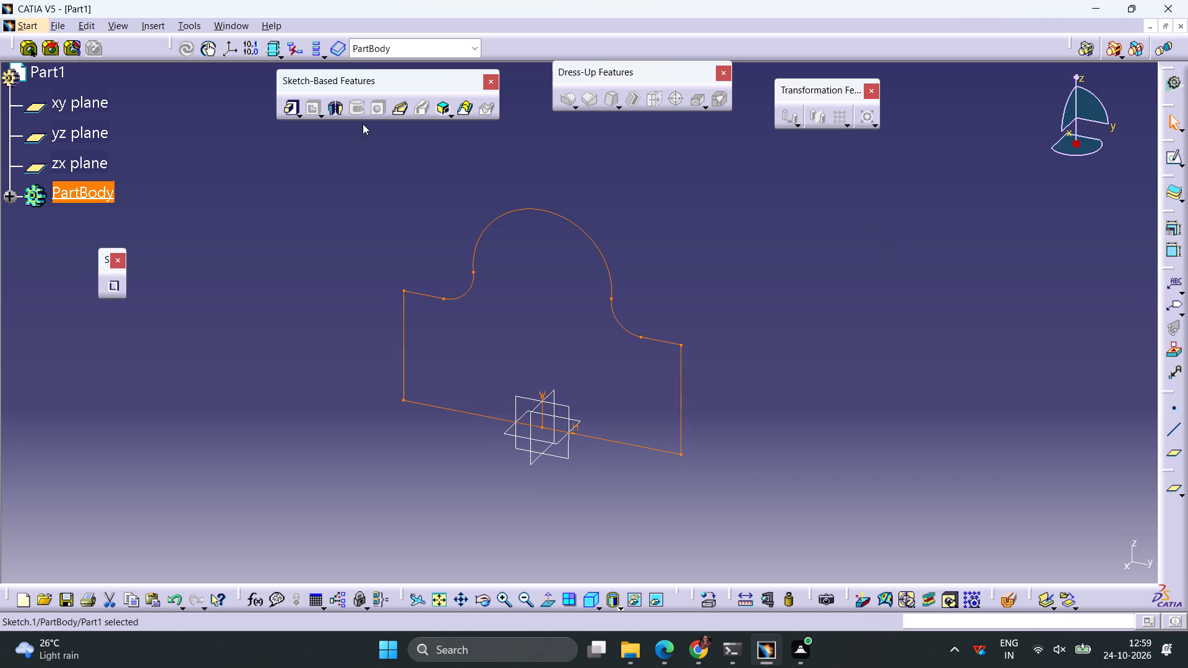
pyautogui.click(290, 113)
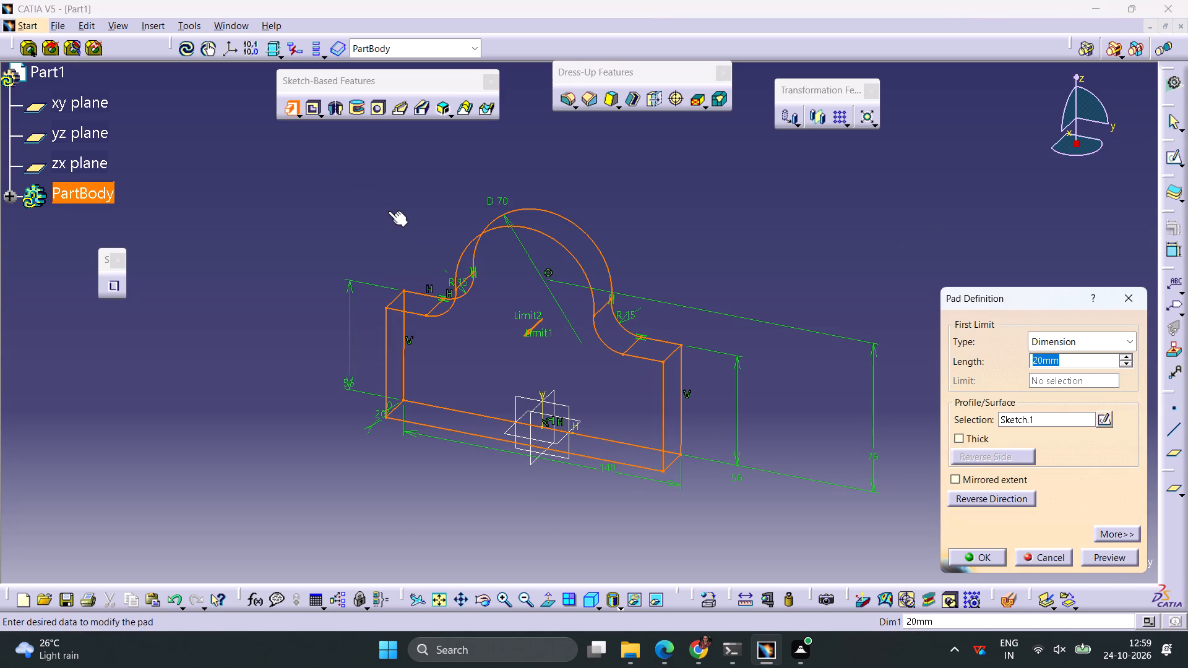
pyautogui.write('30')
pyautogui.press('Return')
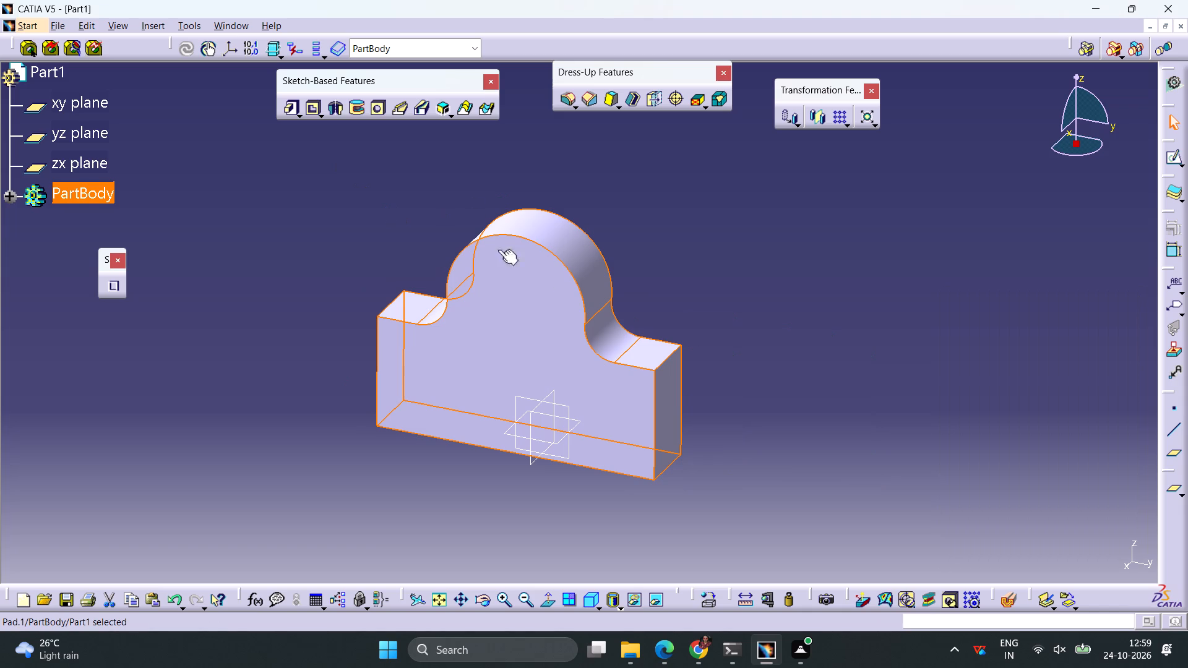
pyautogui.click(770, 319)
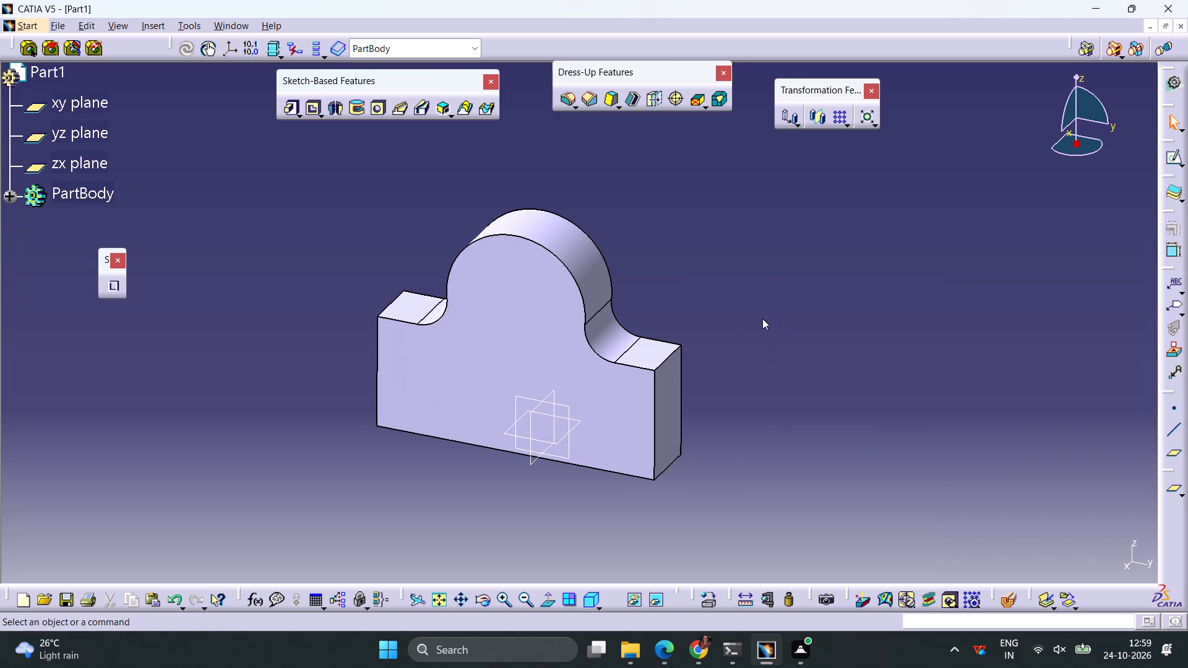
# Open a new sketch on the pad's large front face.
pyautogui.click(536, 333)
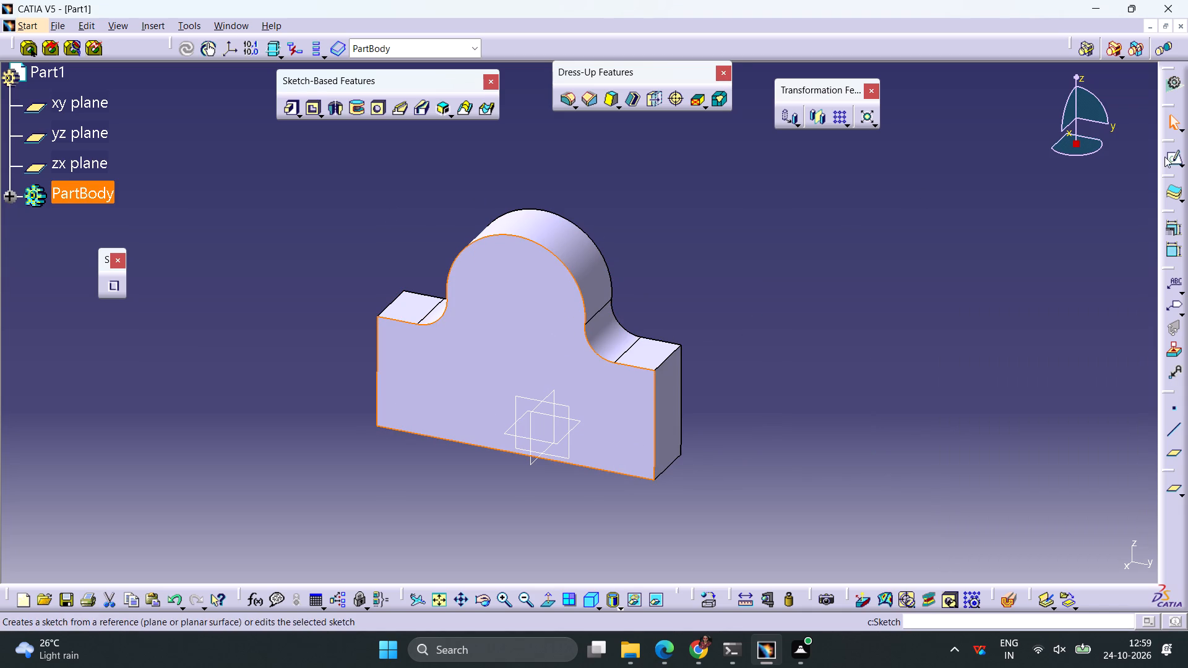
pyautogui.click(1169, 156)
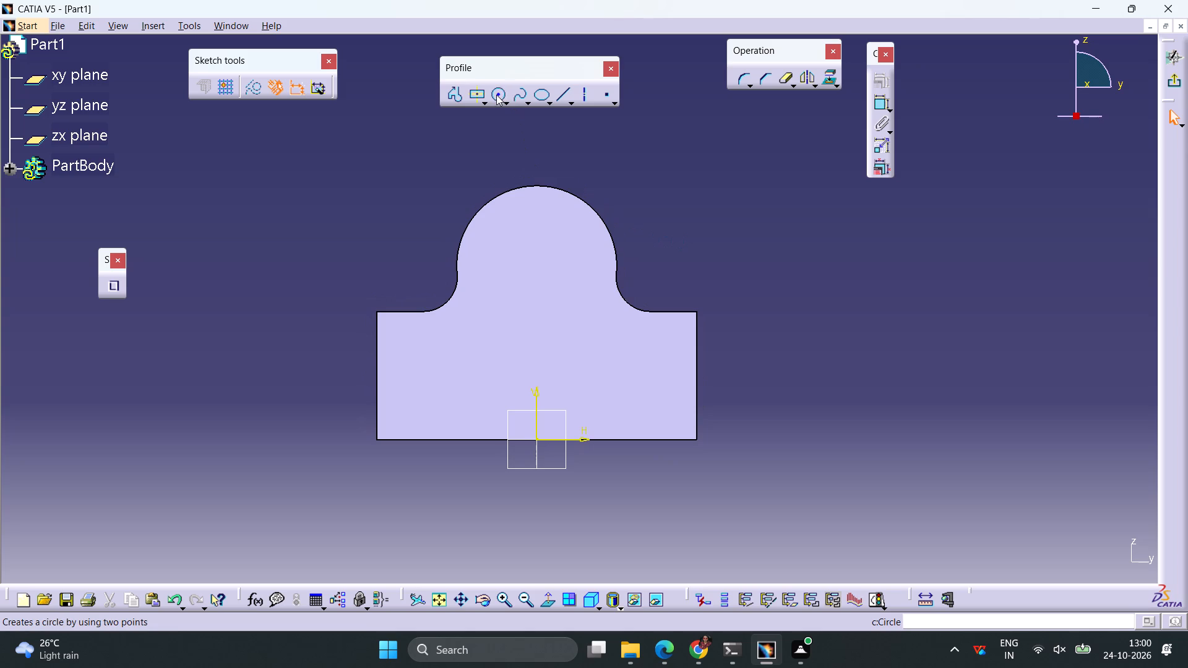
# Sketch a circle off to the right of the rounded head and set its diameter to 40 mm.
pyautogui.click(496, 95)
pyautogui.click(814, 199)
pyautogui.click(832, 216)
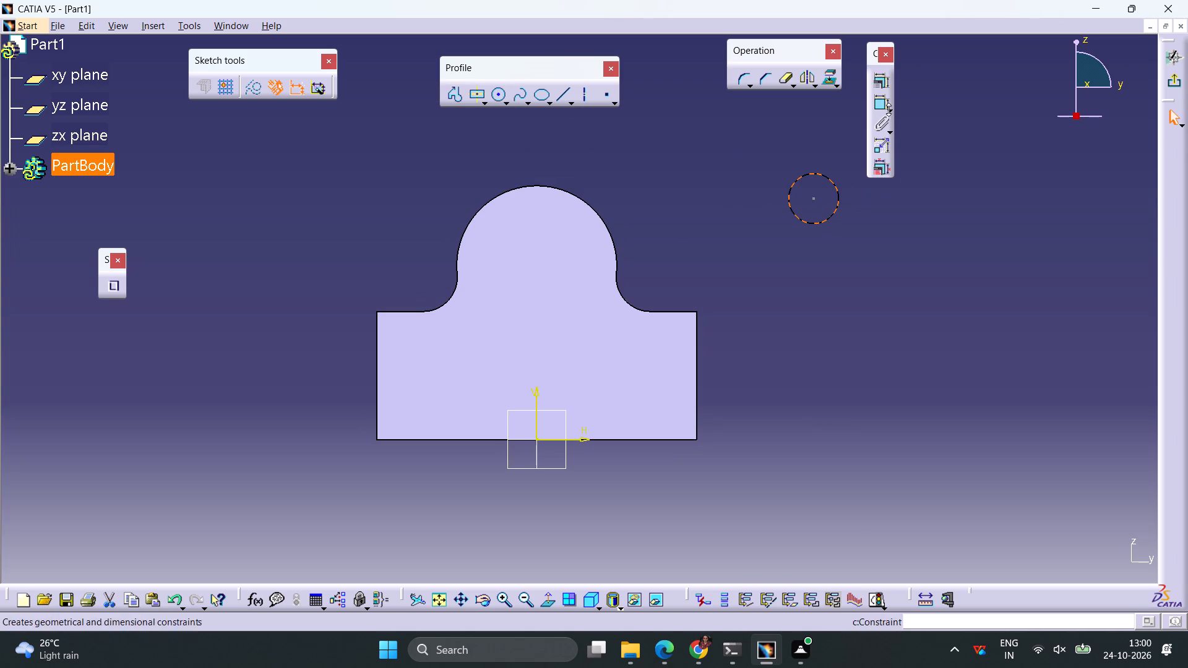
pyautogui.click(879, 101)
pyautogui.click(906, 281)
pyautogui.doubleClick(917, 276)
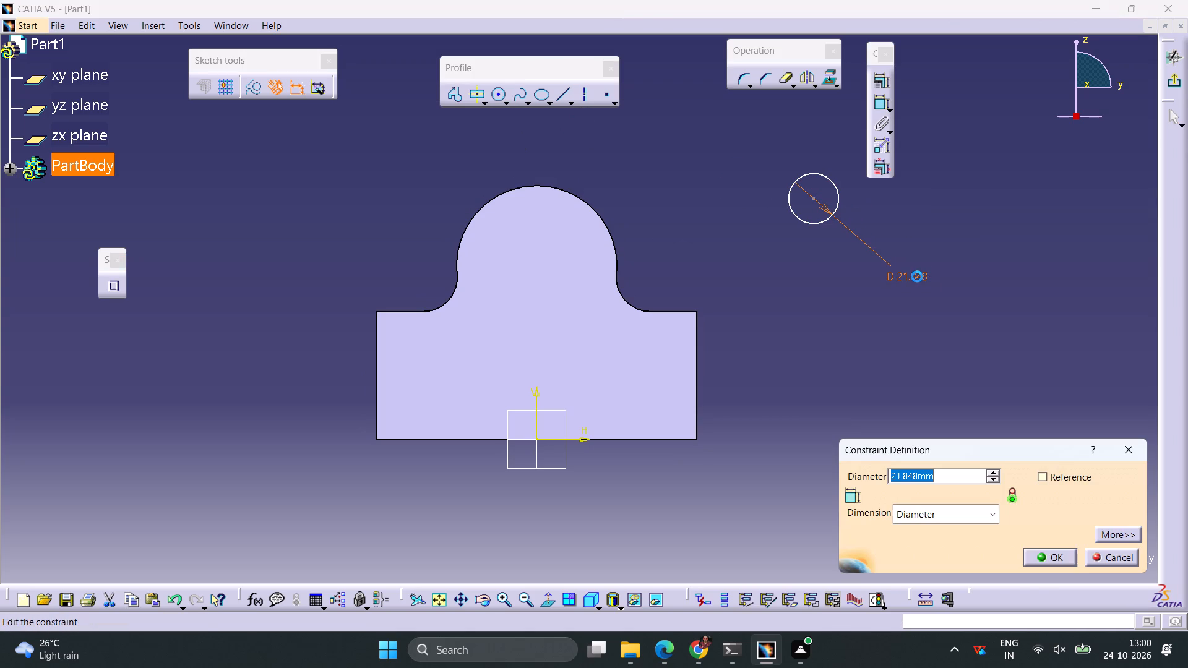
pyautogui.write('40')
pyautogui.press('Return')
pyautogui.click(996, 233)
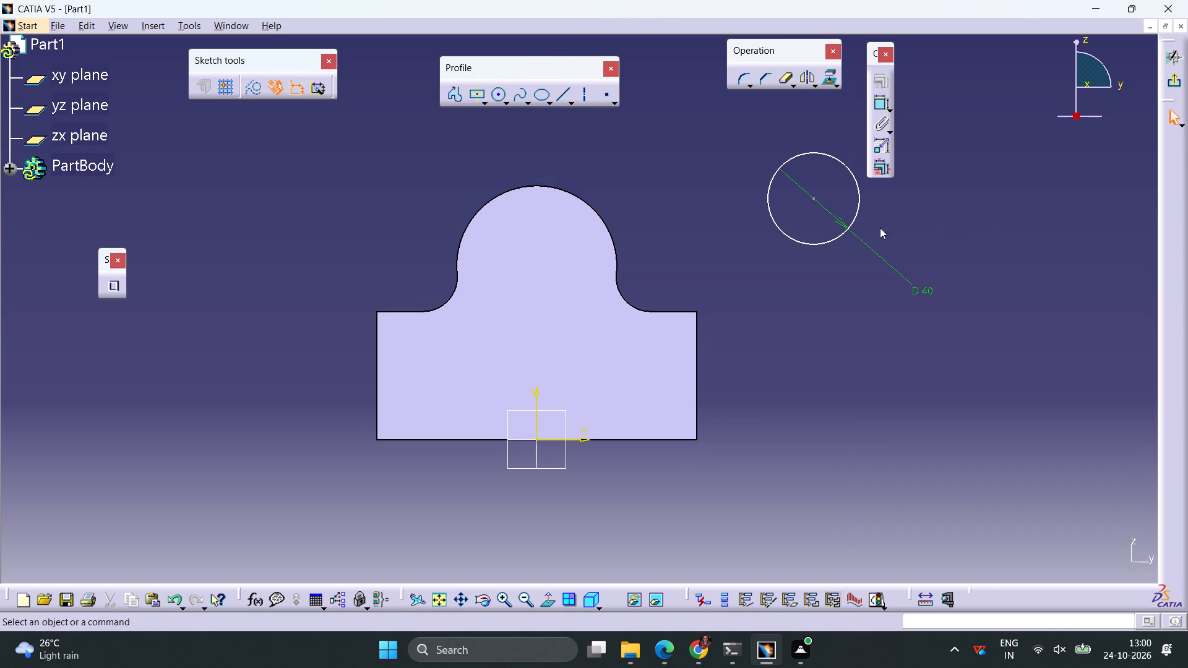
# Make the 40 mm circle concentric with the arc edge of the rounded head.
pyautogui.click(858, 207)
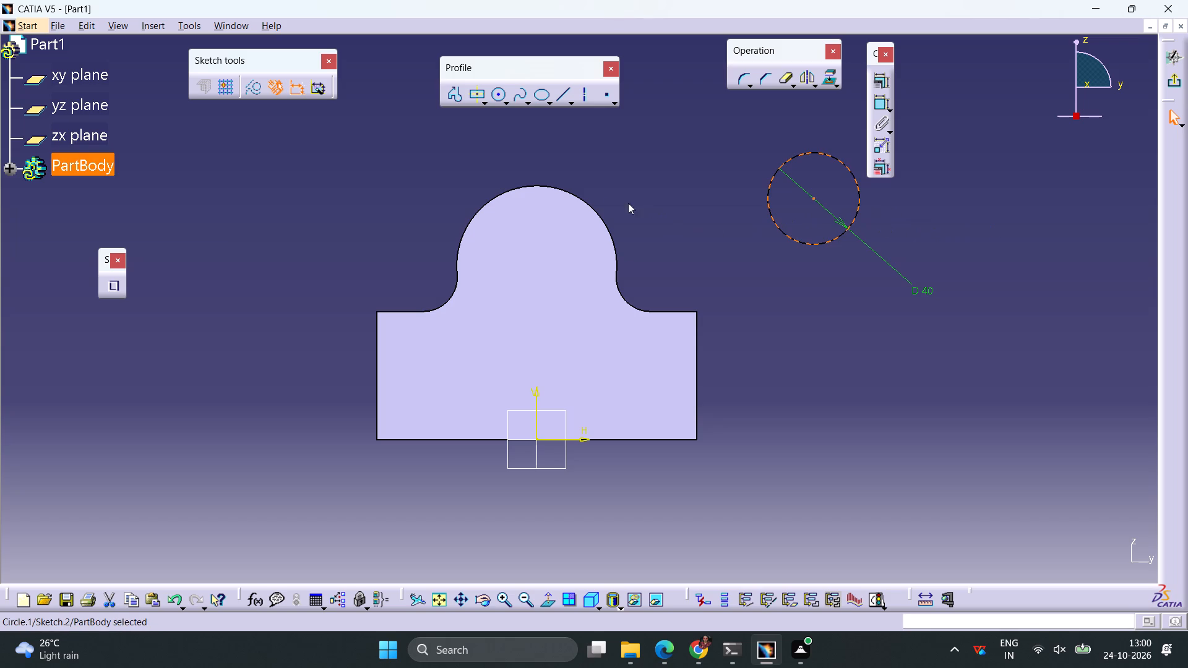
pyautogui.keyDown('ctrl'); pyautogui.click(577, 194); pyautogui.keyUp('ctrl')
pyautogui.click(877, 76)
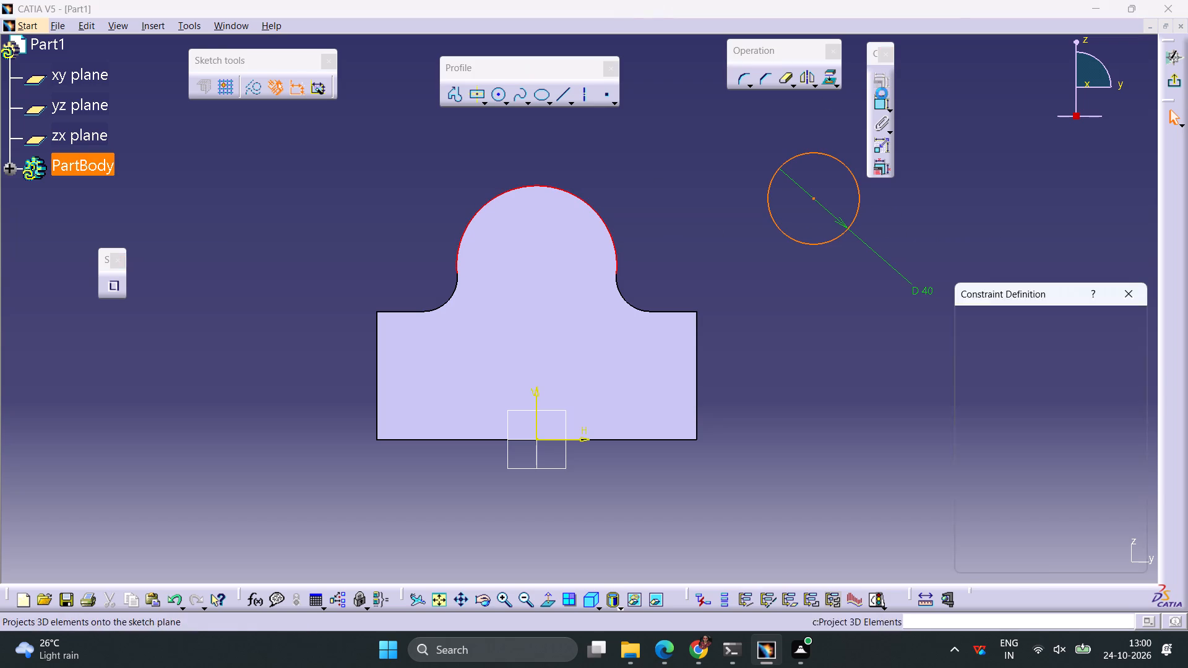
pyautogui.click(1101, 359)
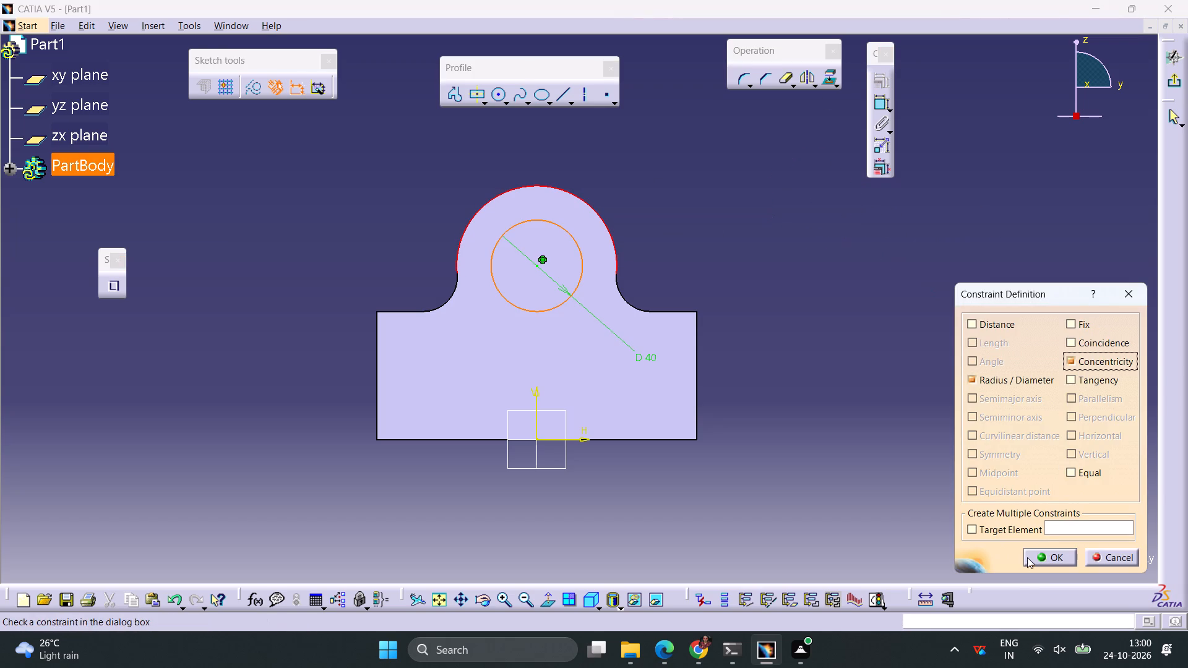
pyautogui.click(1030, 559)
# Exit the sketch and cut the 40 mm circle through the head with a 30 mm deep pocket.
pyautogui.click(1168, 87)
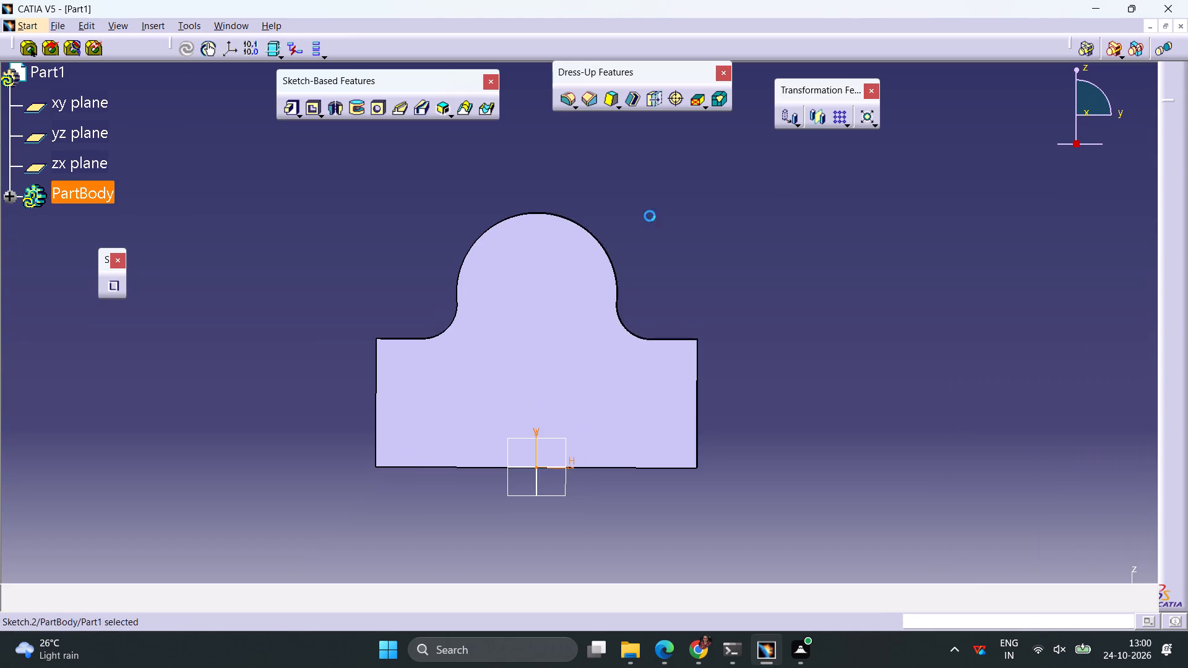
pyautogui.click(311, 109)
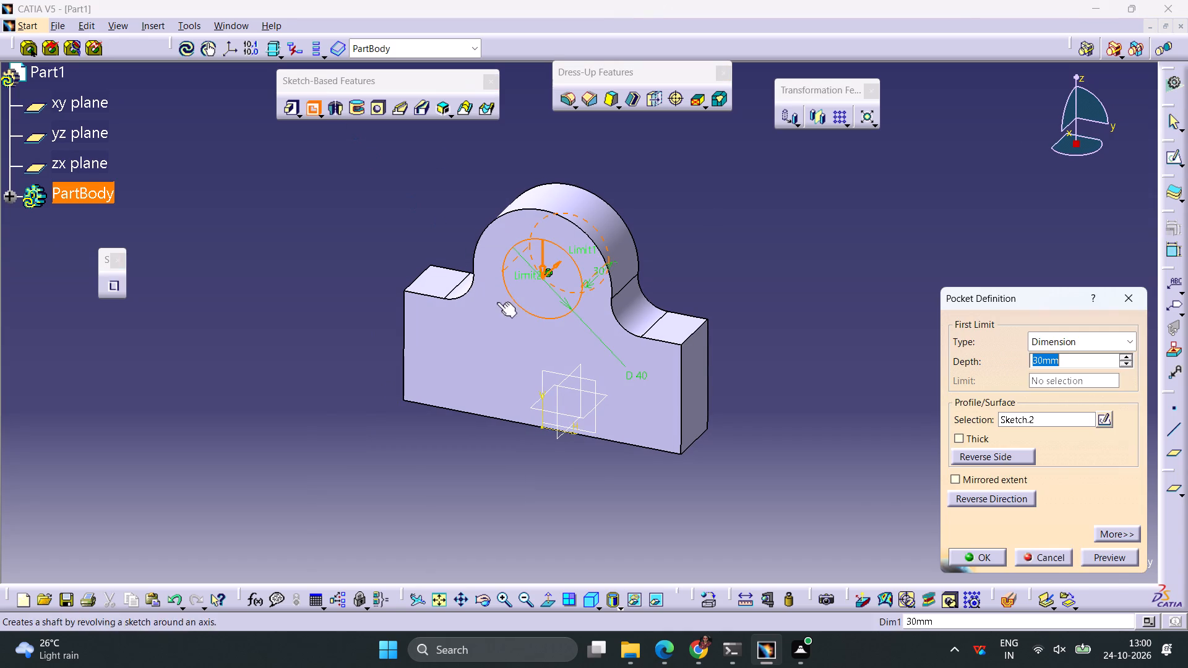
pyautogui.click(972, 559)
pyautogui.click(866, 421)
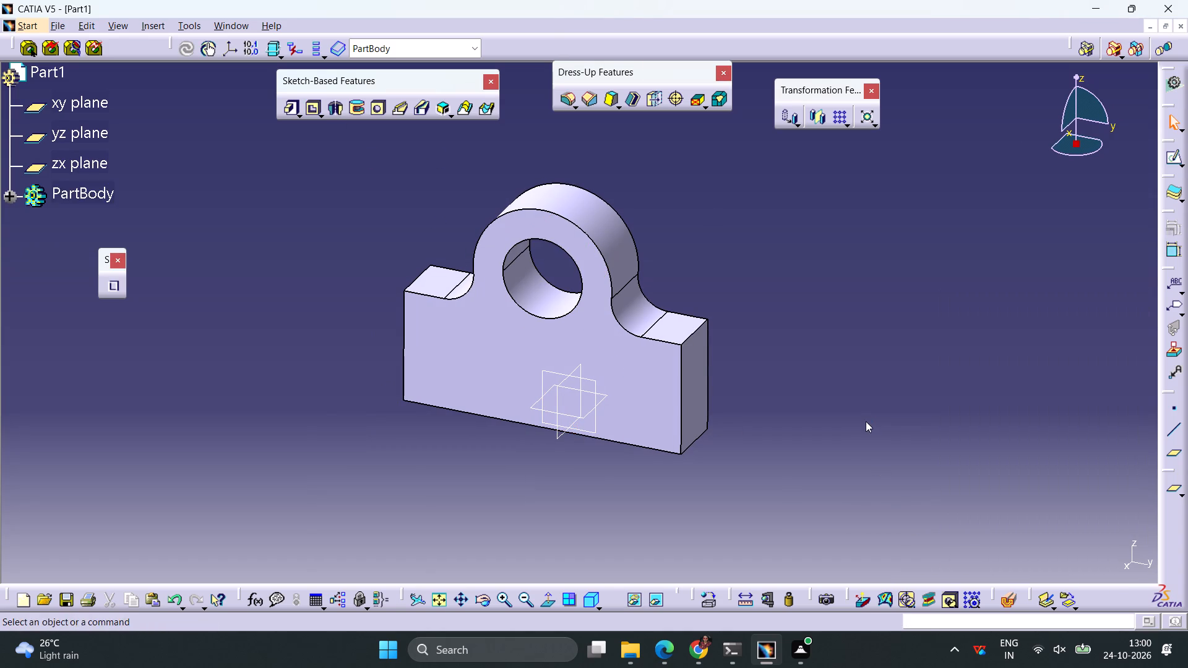
# Open a new sketch on the front face and draw a circle about 17 mm in diameter to the right of the base.
pyautogui.click(642, 389)
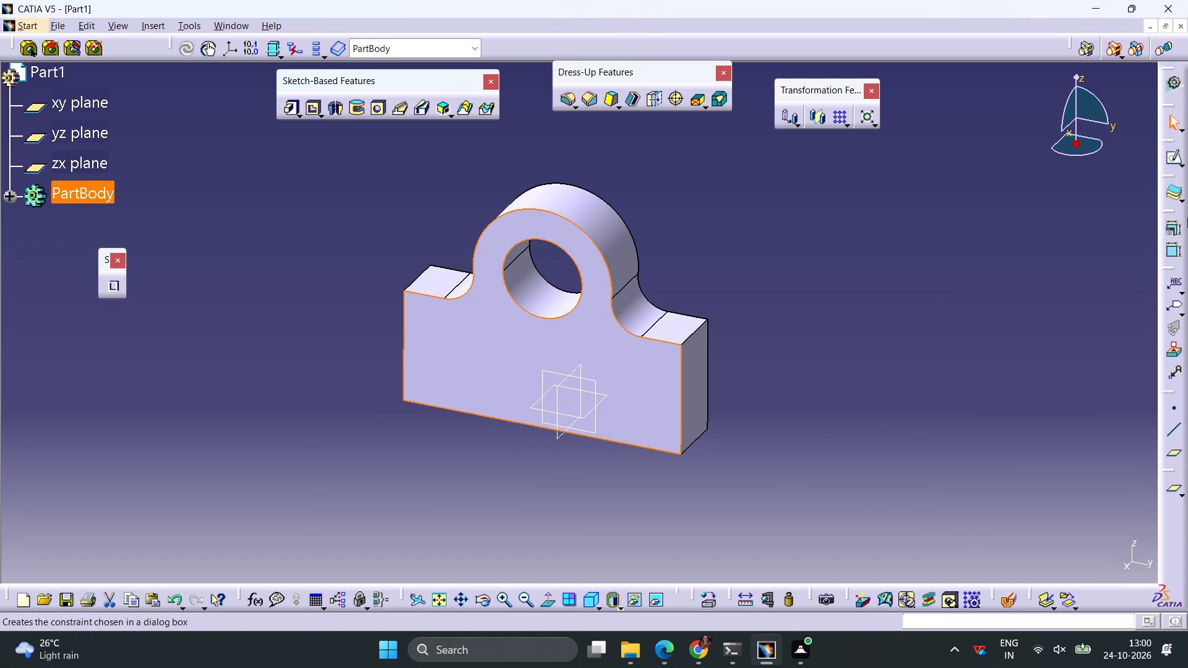
pyautogui.click(1169, 160)
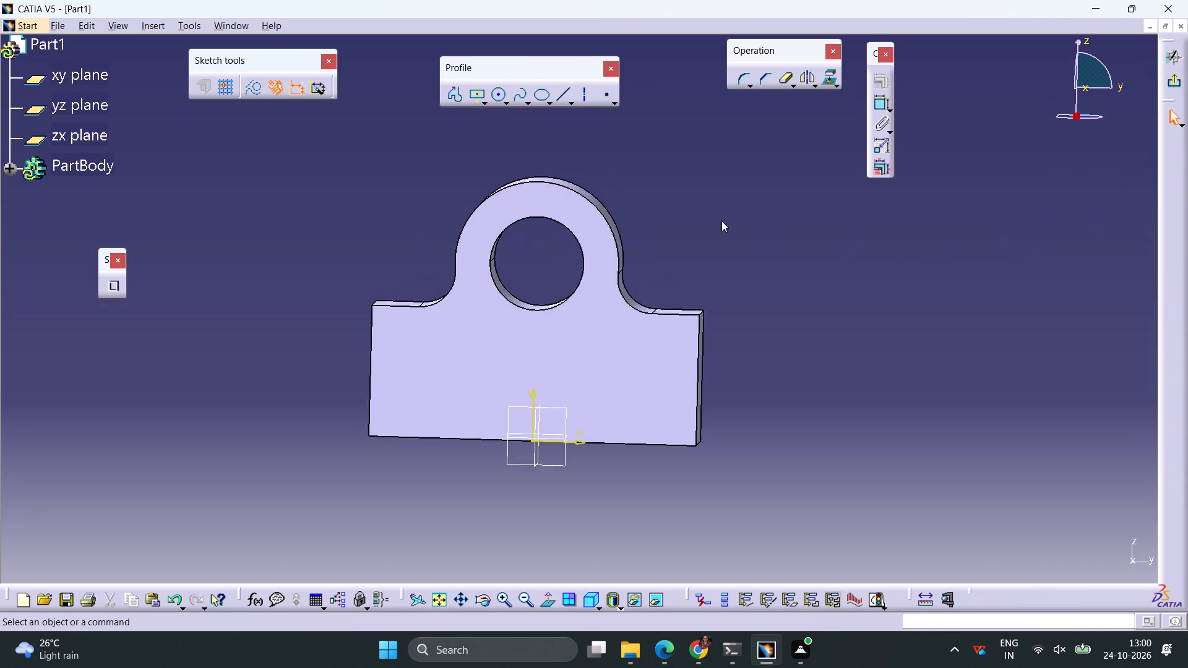
pyautogui.click(496, 96)
pyautogui.click(840, 404)
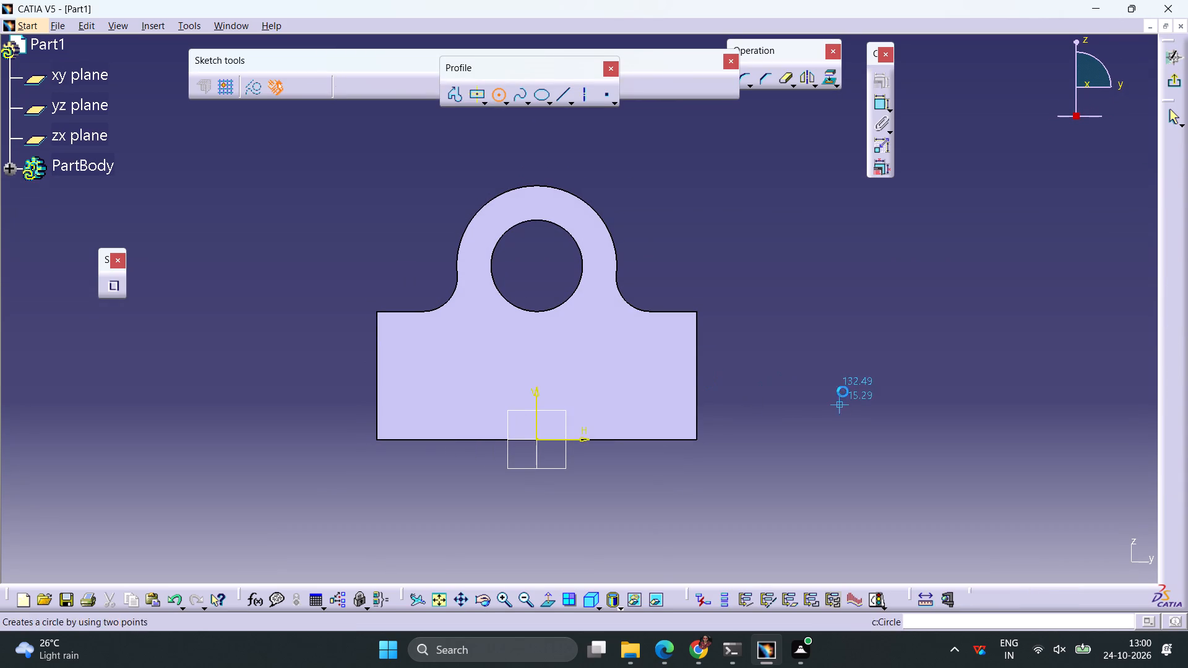
pyautogui.click(848, 386)
pyautogui.click(926, 374)
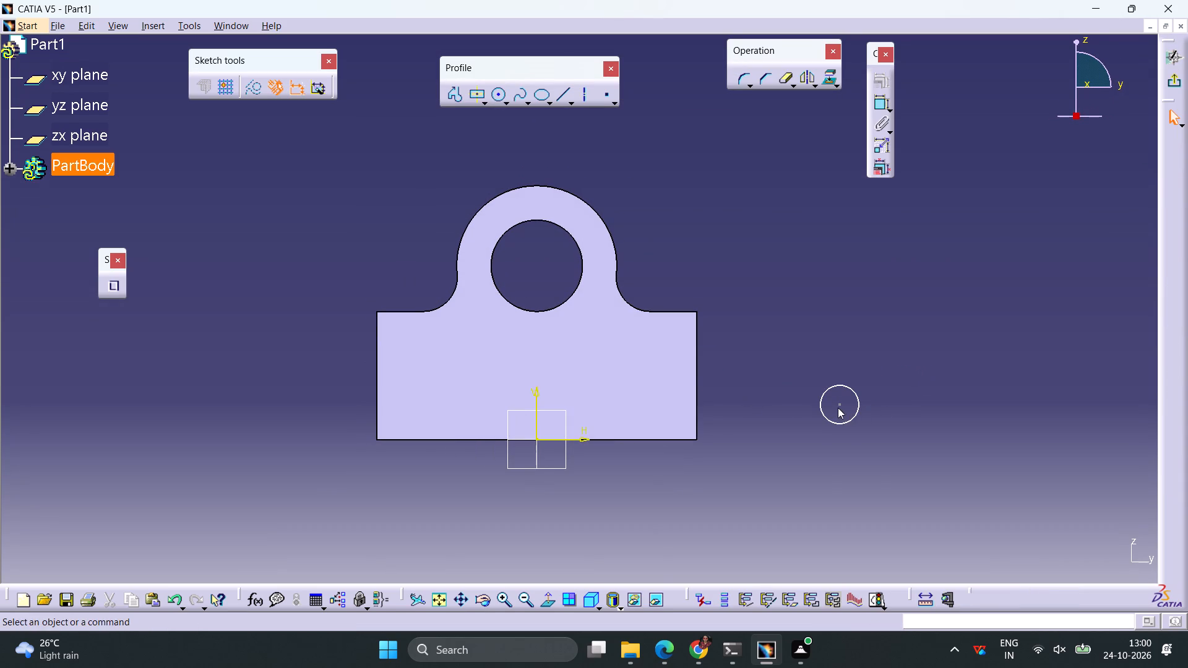
# Dimension the circle's centre from the base's bottom edge and set the distance to 28 mm.
pyautogui.click(839, 404)
pyautogui.click(877, 106)
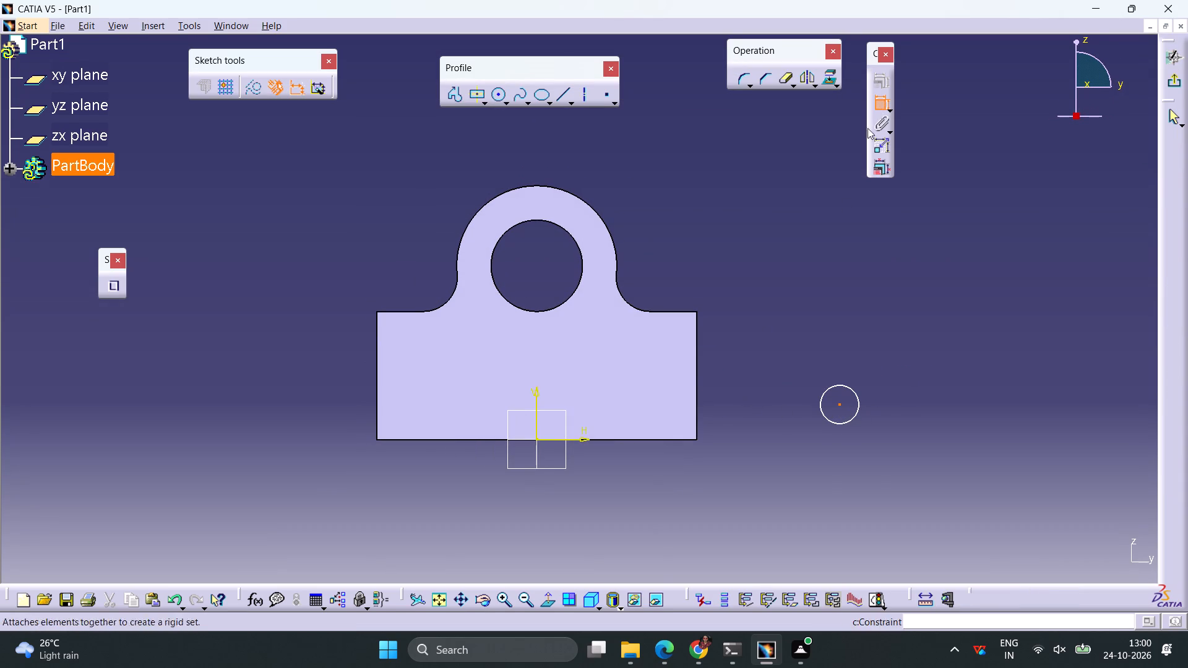
pyautogui.click(660, 441)
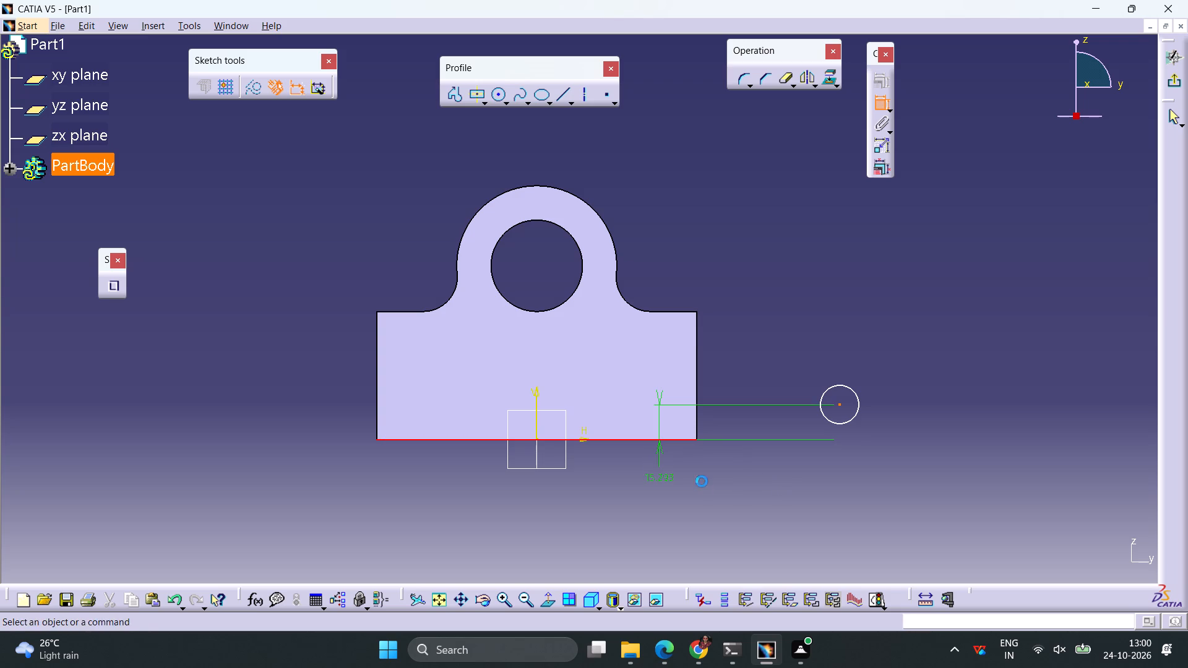
pyautogui.click(702, 481)
pyautogui.doubleClick(655, 477)
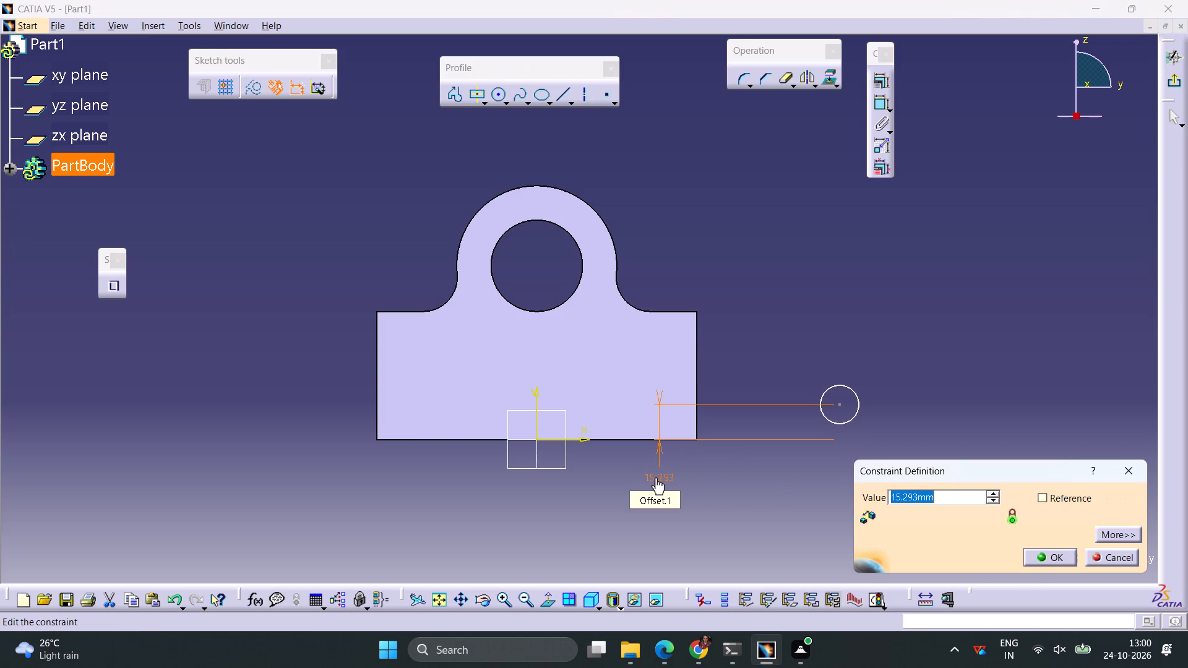
pyautogui.write('28')
pyautogui.press('Return')
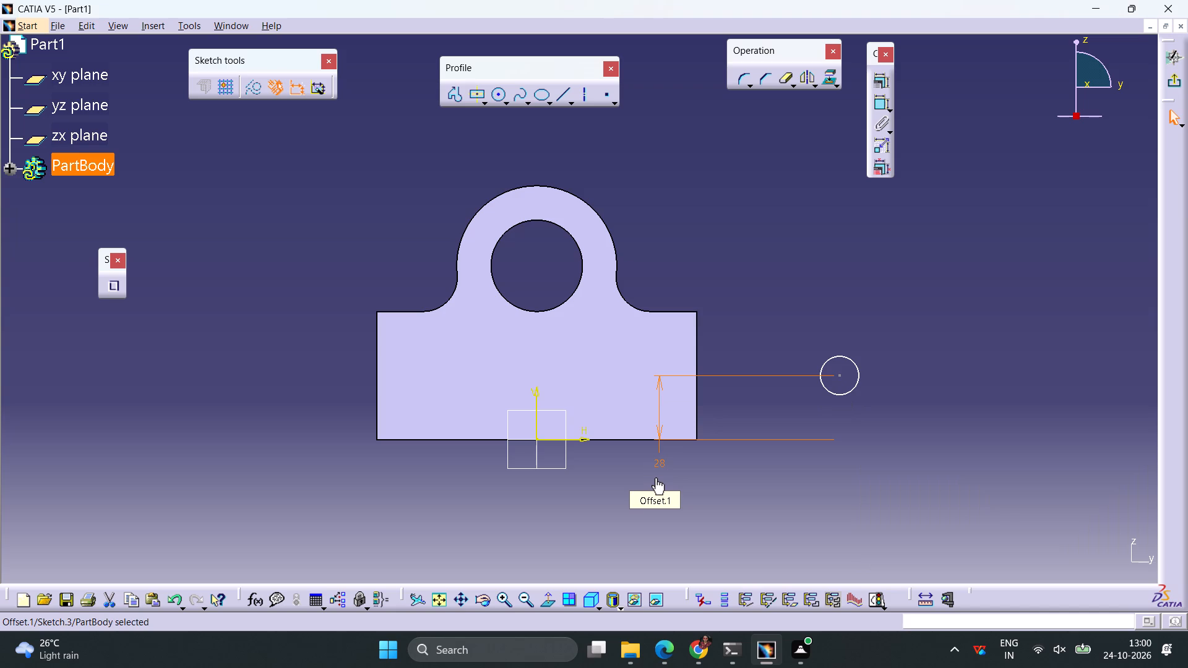
# Dimension the circle's centre from the vertical sketch axis and set the distance to 50 mm.
pyautogui.click(841, 375)
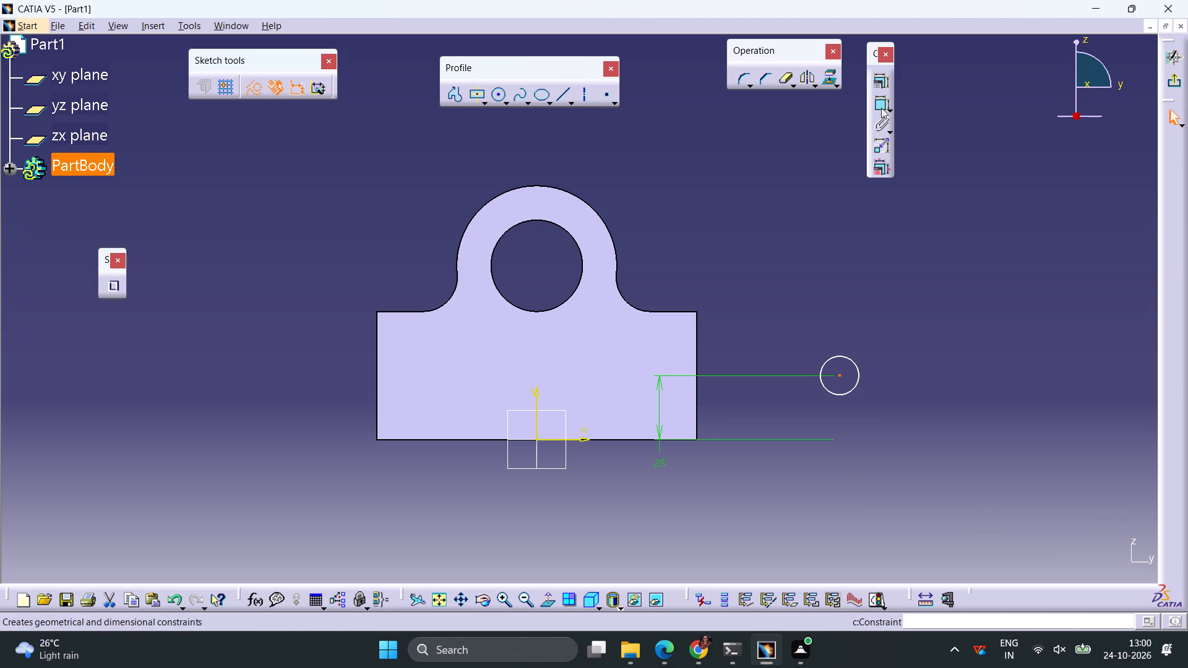
pyautogui.click(881, 107)
pyautogui.click(534, 397)
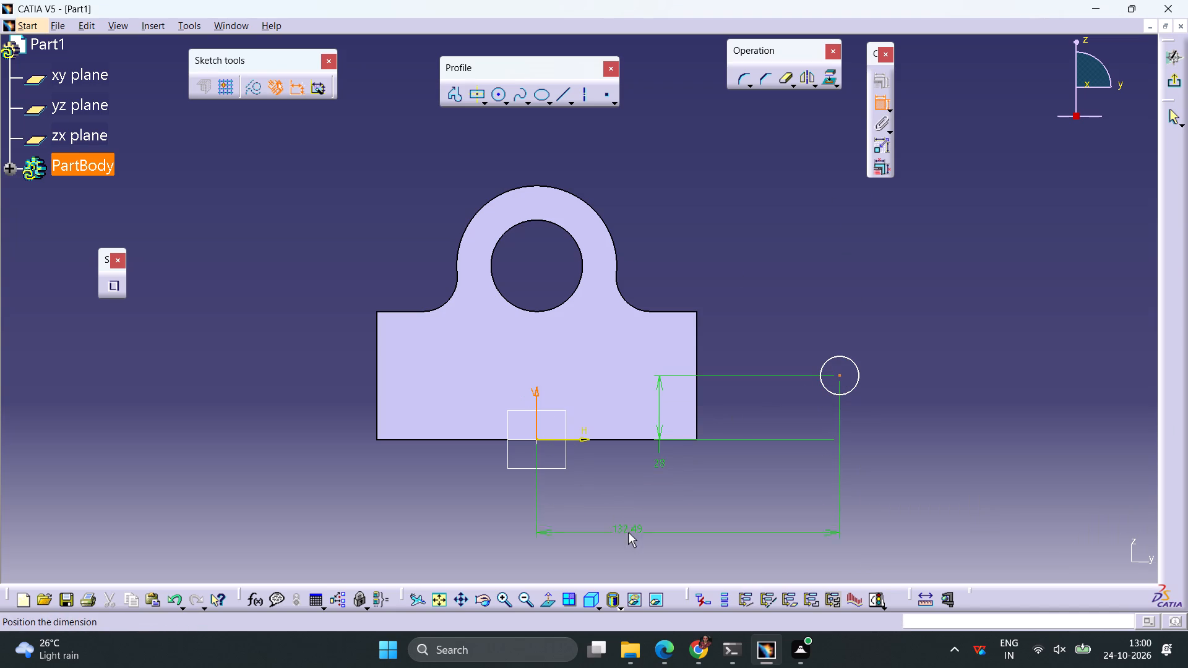
pyautogui.click(636, 526)
pyautogui.doubleClick(636, 525)
pyautogui.doubleClick(636, 525)
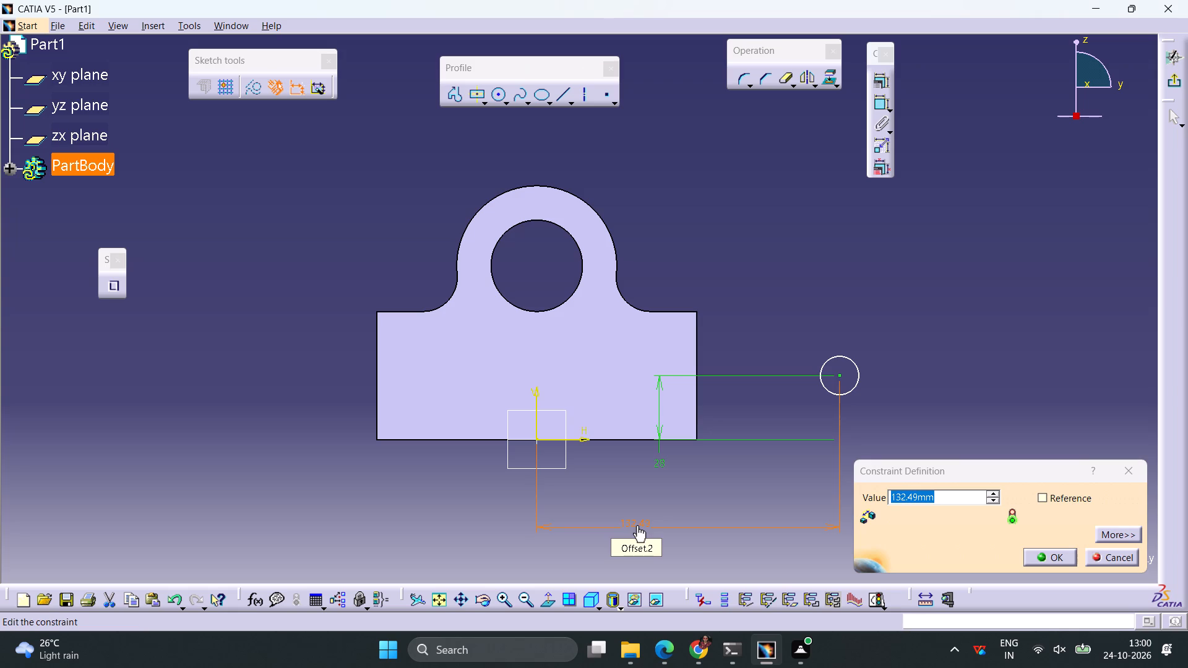
pyautogui.doubleClick(636, 525)
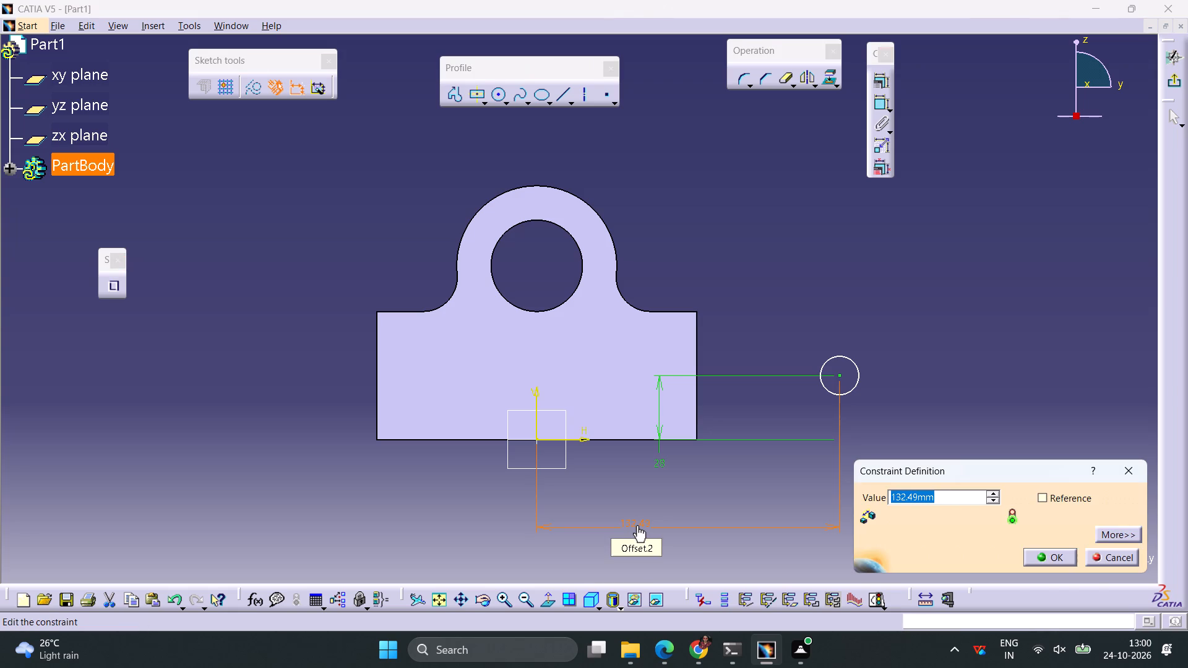
pyautogui.write('50')
pyautogui.press('Return')
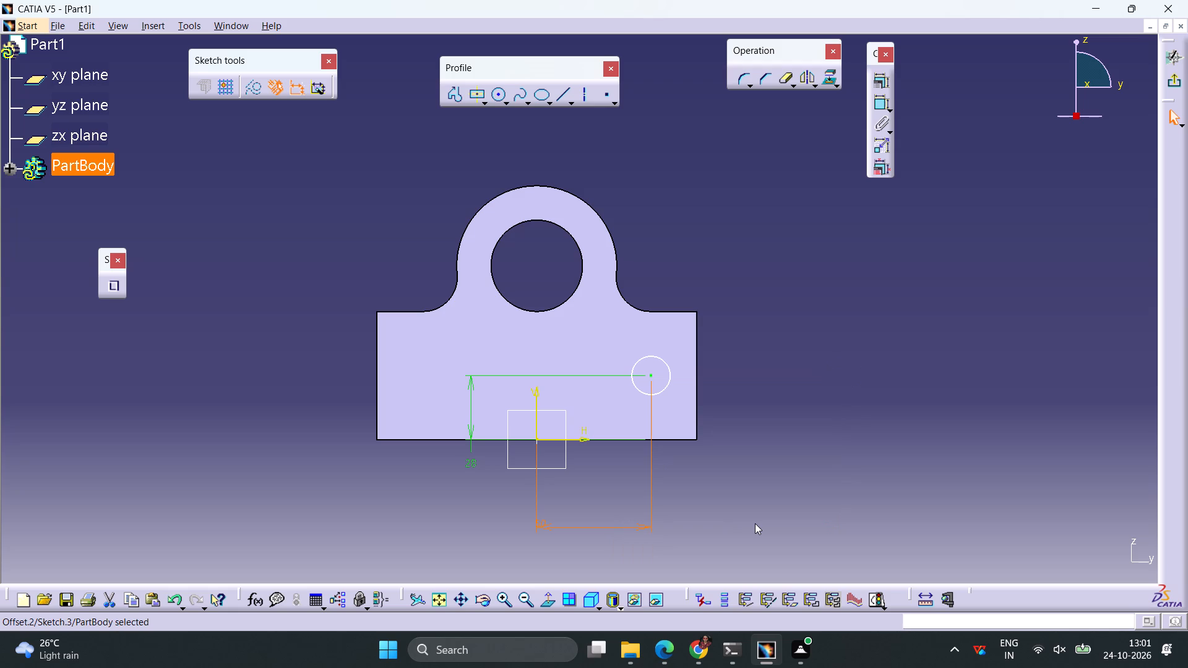
# Dimension the right circle and set its diameter to 10 mm.
pyautogui.click(668, 386)
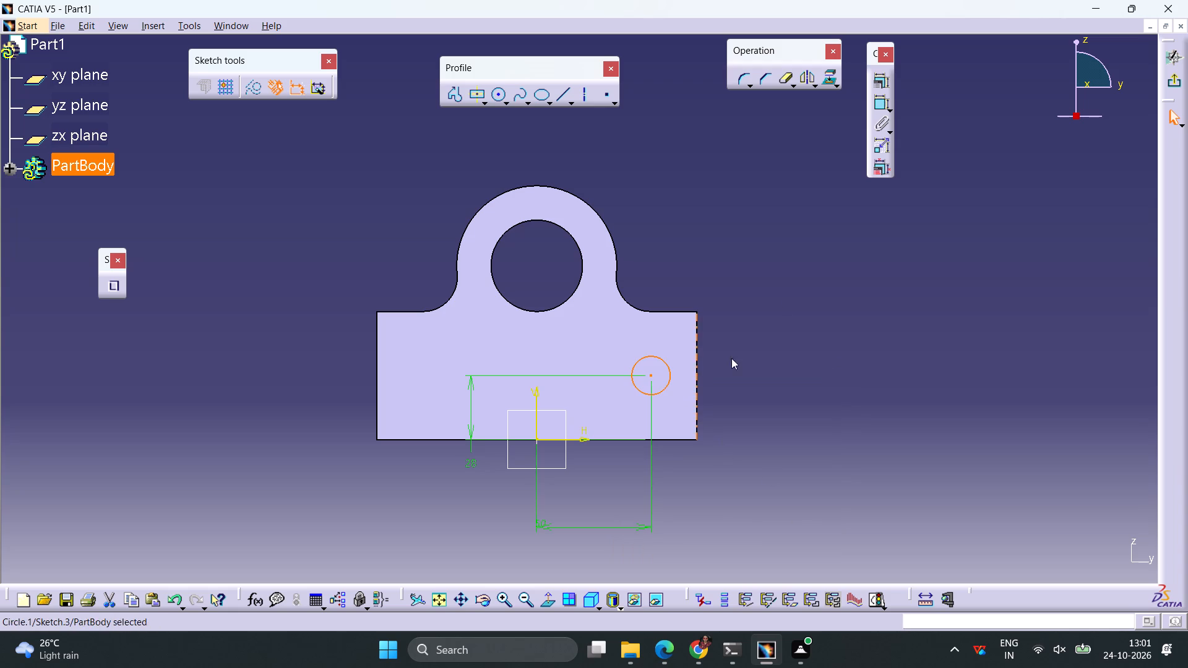
pyautogui.click(883, 106)
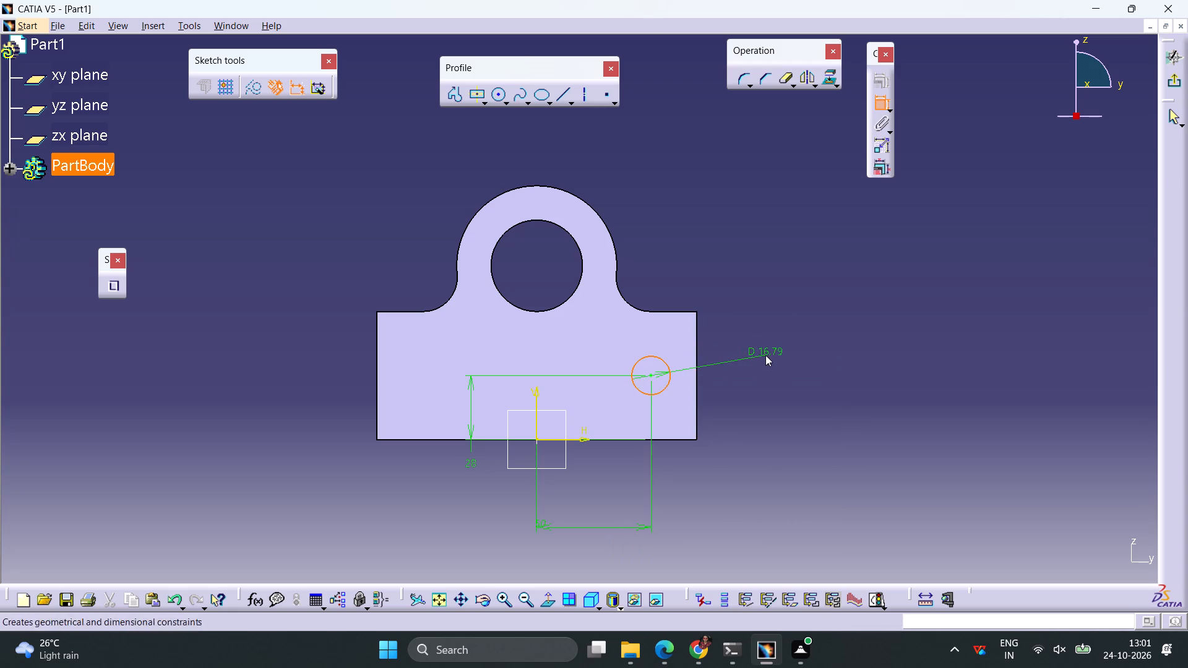
pyautogui.click(765, 355)
pyautogui.click(770, 351)
pyautogui.click(770, 351)
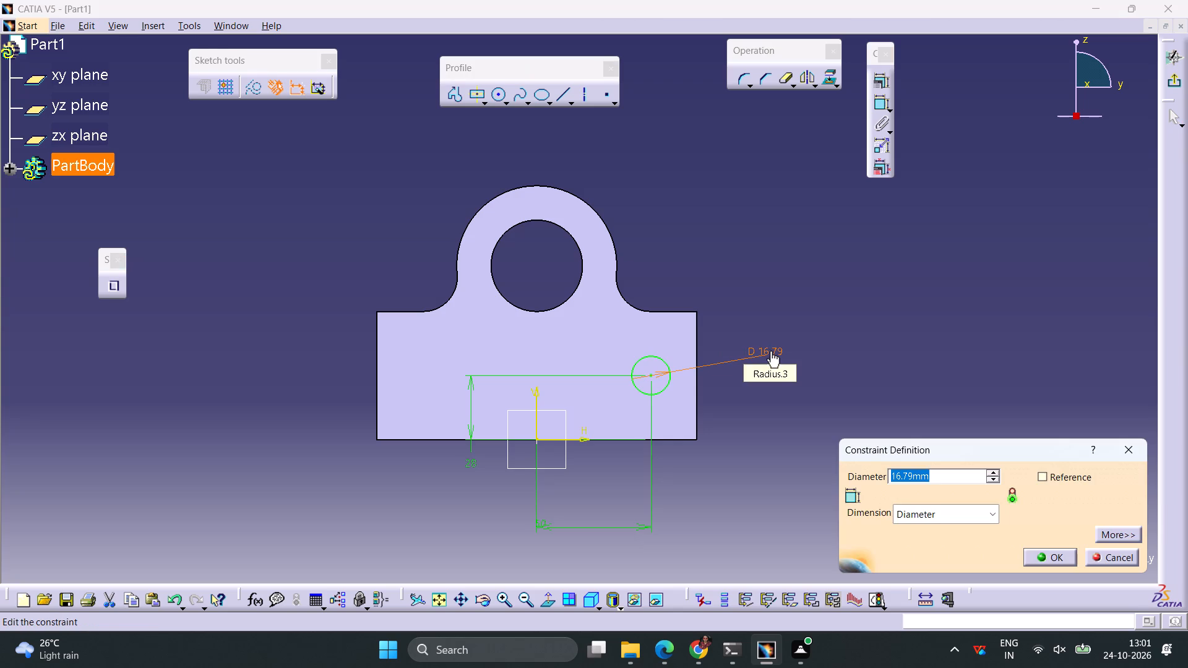
pyautogui.write('10')
pyautogui.press('Return')
pyautogui.click(905, 281)
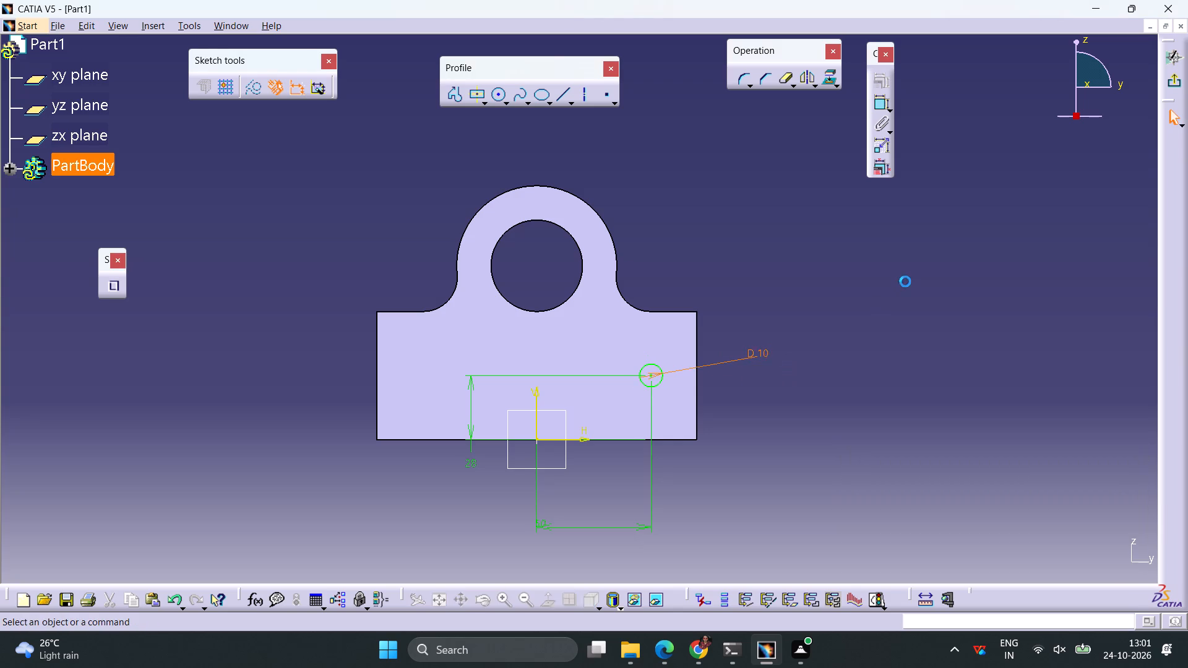
# Draw a second small circle above the base's left shoulder, outside the part outline.
pyautogui.click(497, 97)
pyautogui.click(390, 236)
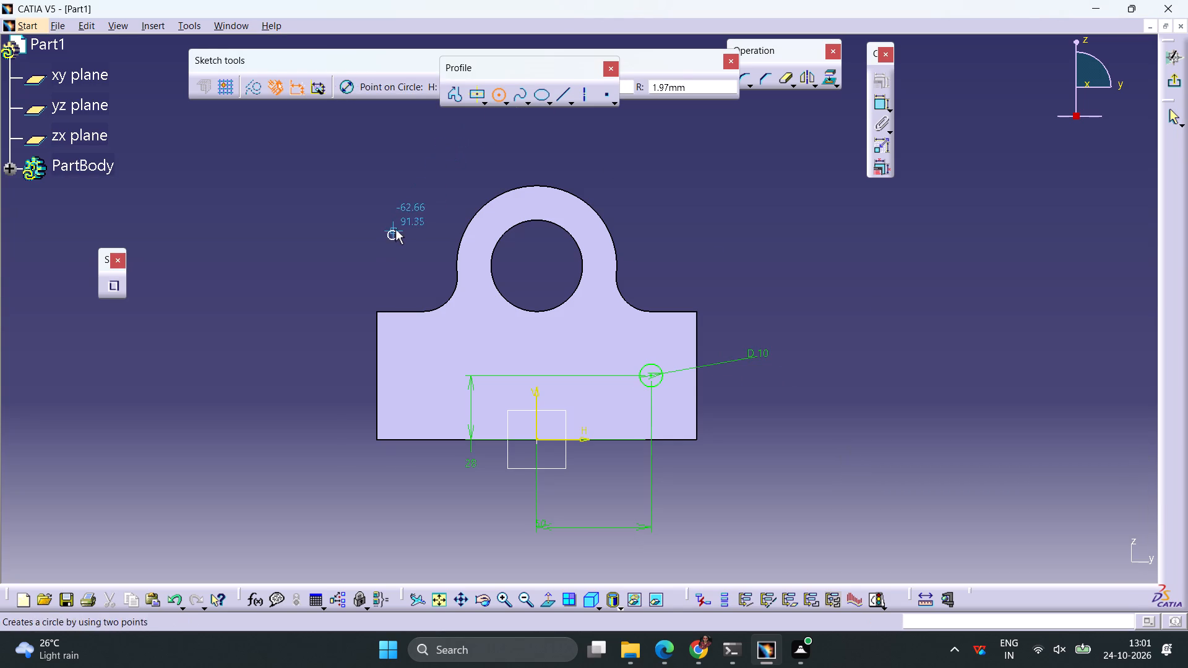
pyautogui.click(398, 228)
pyautogui.click(422, 276)
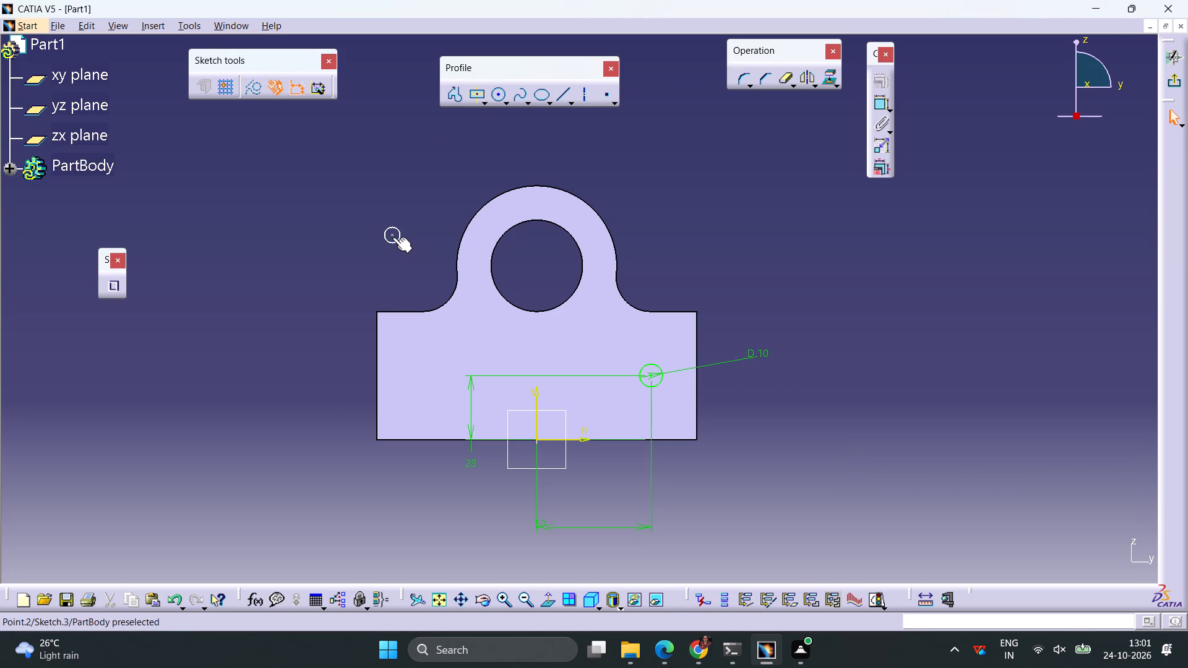
# Dimension the second circle's centre from the base's bottom edge and set the distance to 28 mm.
pyautogui.click(392, 236)
pyautogui.click(877, 106)
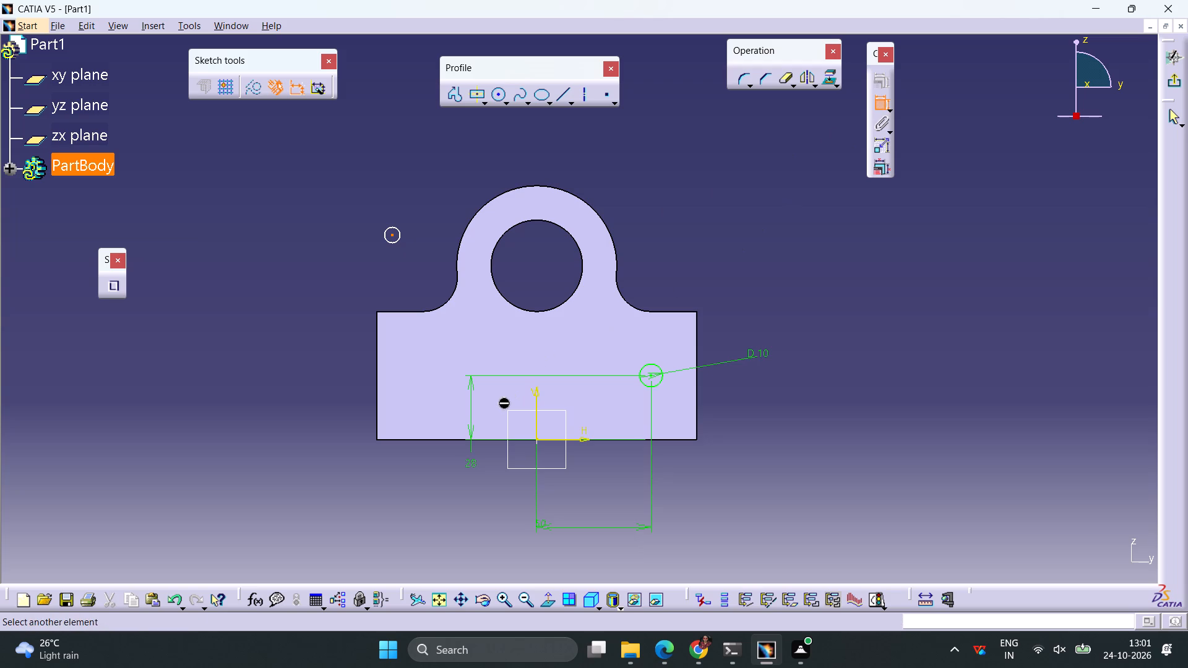
pyautogui.click(416, 439)
pyautogui.click(253, 474)
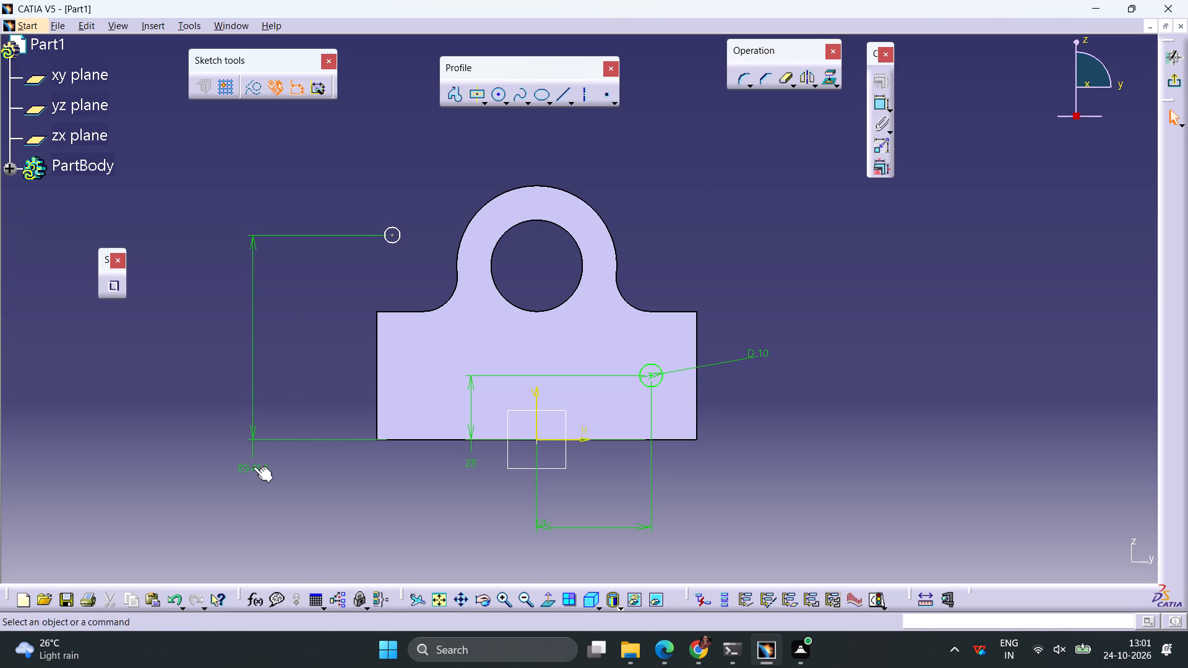
pyautogui.doubleClick(253, 466)
pyautogui.write('28')
pyautogui.press('Return')
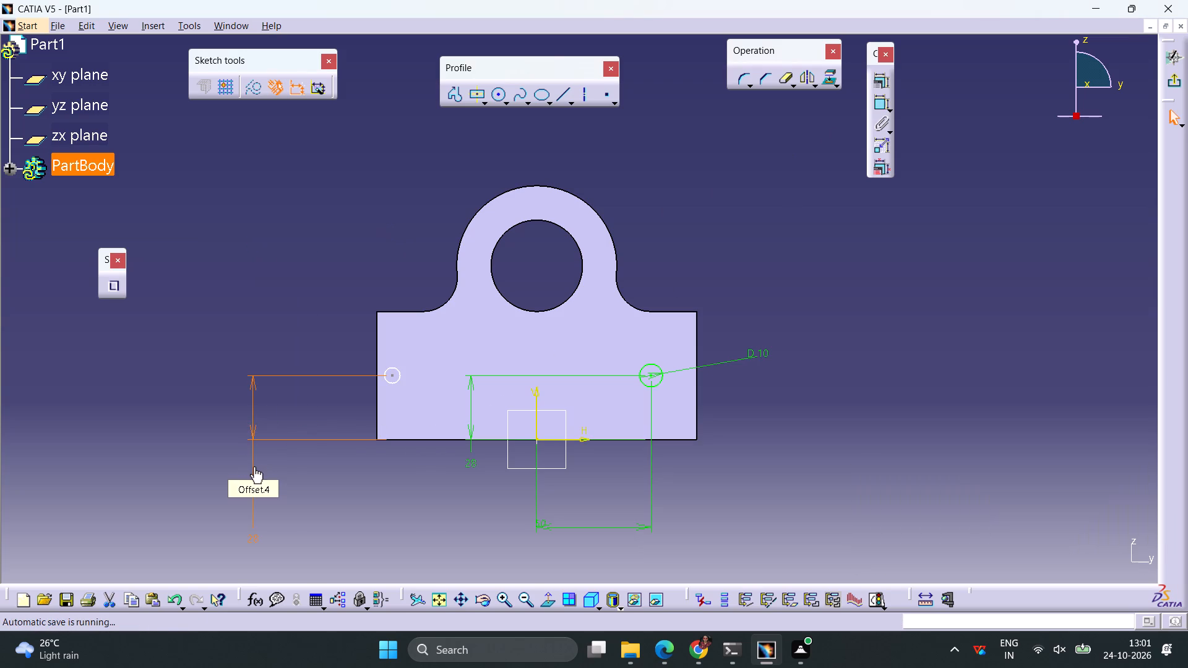
pyautogui.click(306, 520)
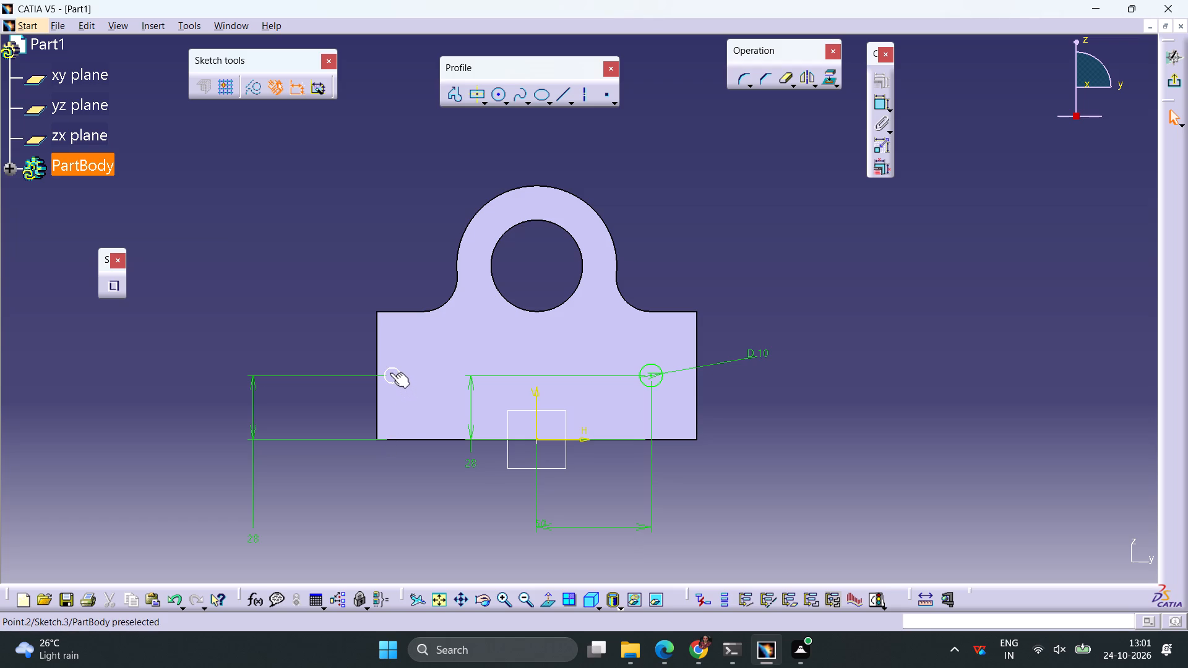
# Dimension the second circle's centre from the vertical sketch axis and set the distance to 50 mm.
pyautogui.click(390, 372)
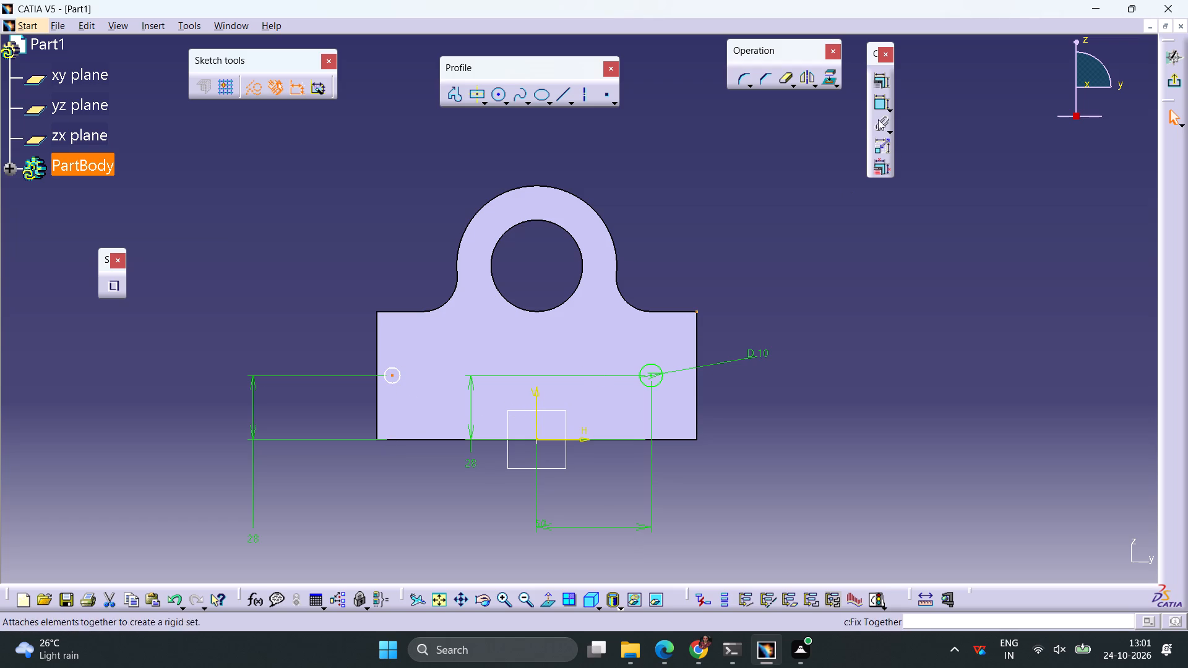
pyautogui.click(876, 105)
pyautogui.click(535, 412)
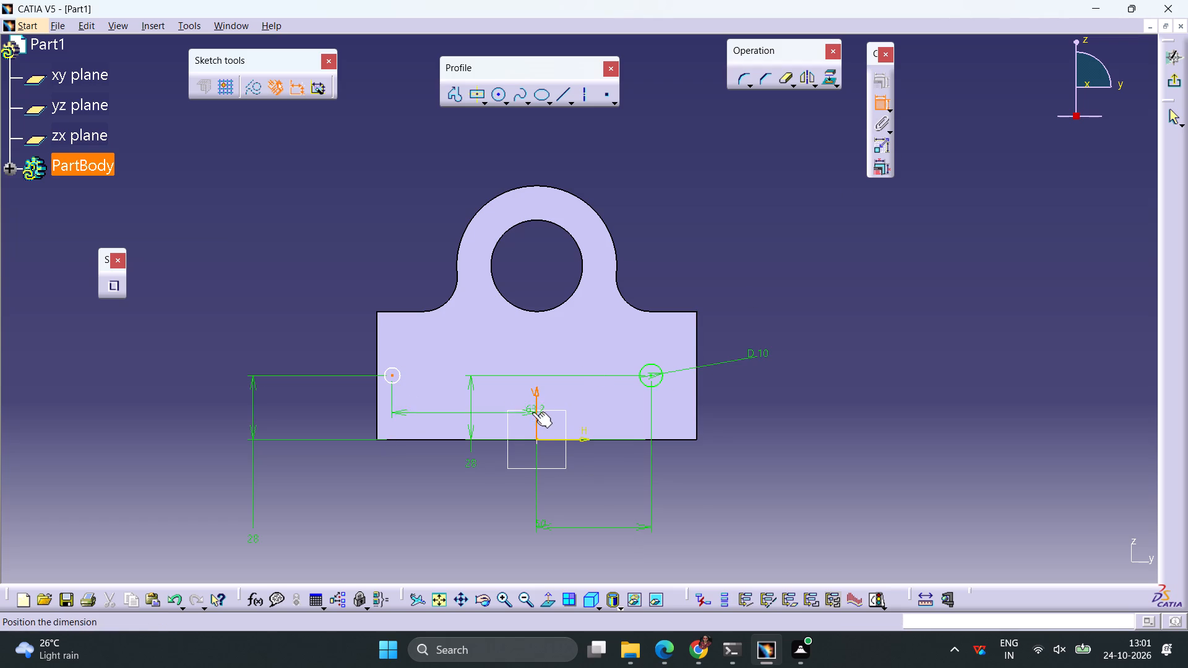
pyautogui.tripleClick(434, 512)
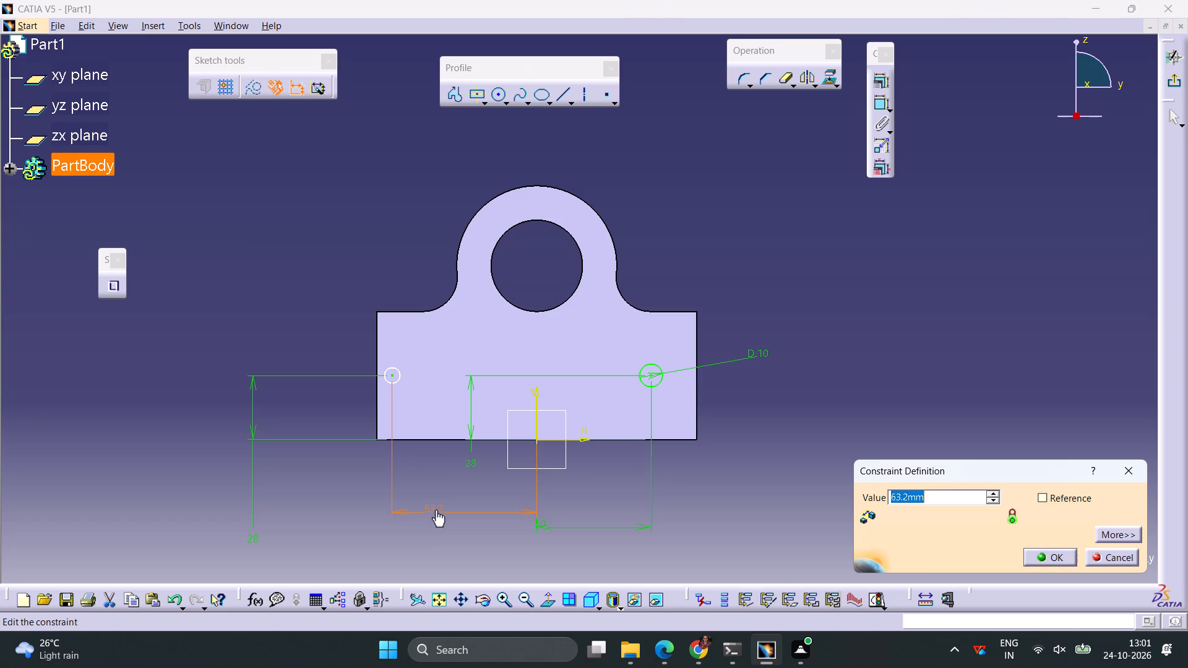
pyautogui.write('50')
pyautogui.press('Return')
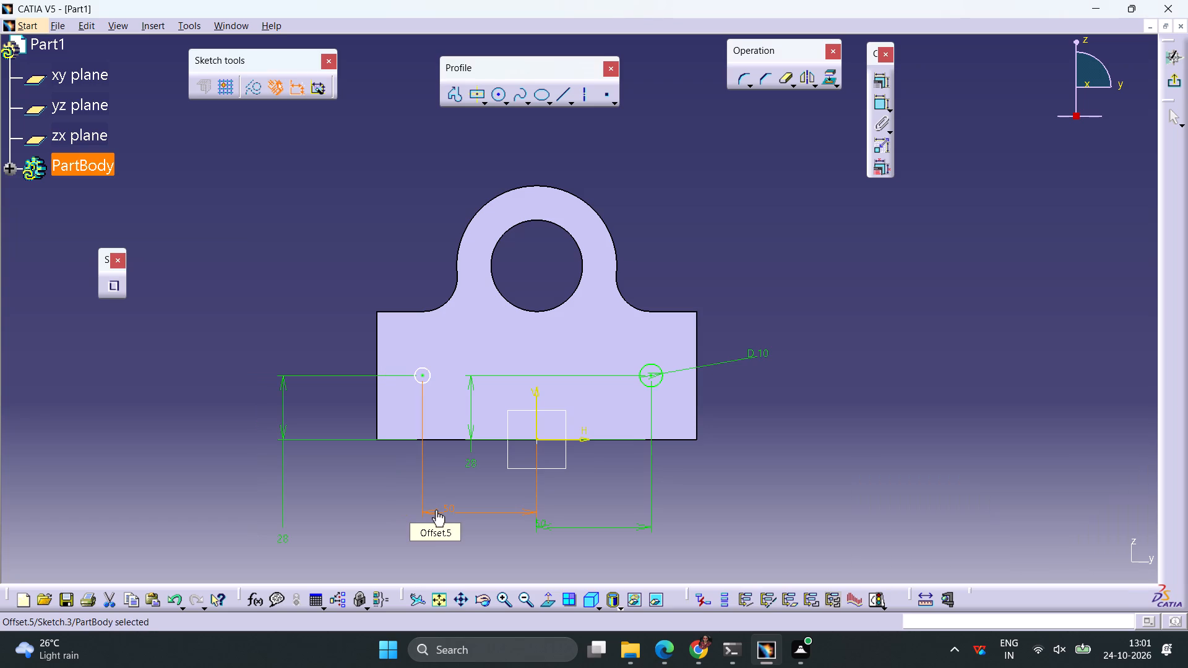
pyautogui.click(784, 437)
# Dimension the second circle and set its diameter to 10 mm.
pyautogui.click(426, 379)
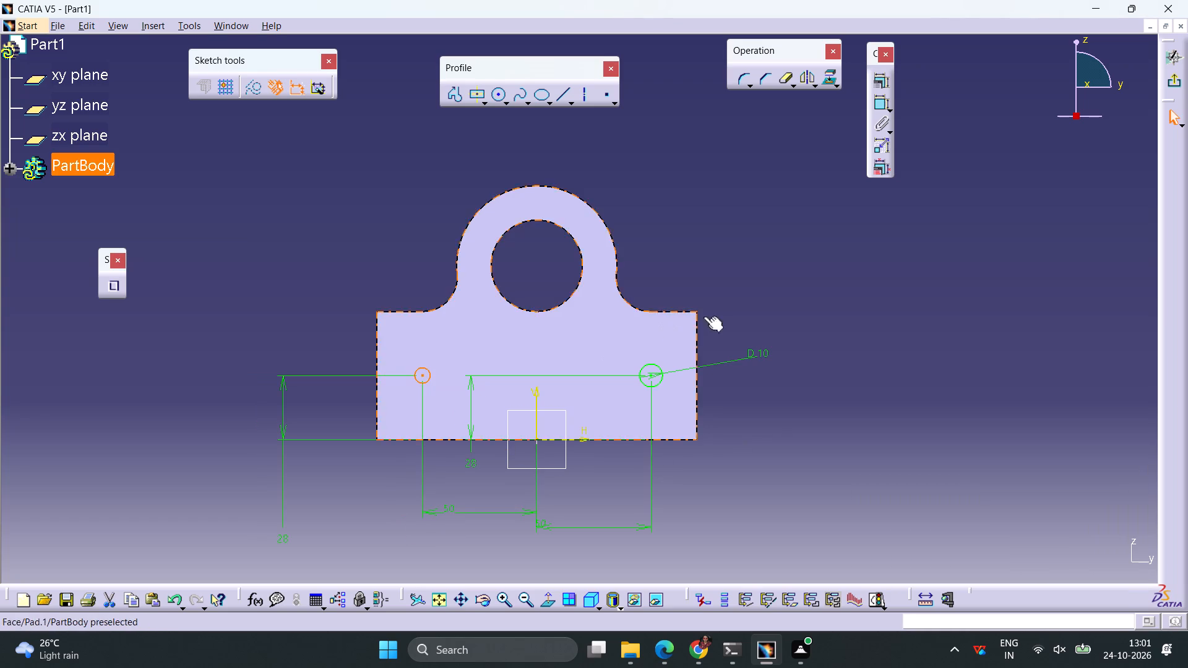
pyautogui.click(880, 105)
pyautogui.click(311, 336)
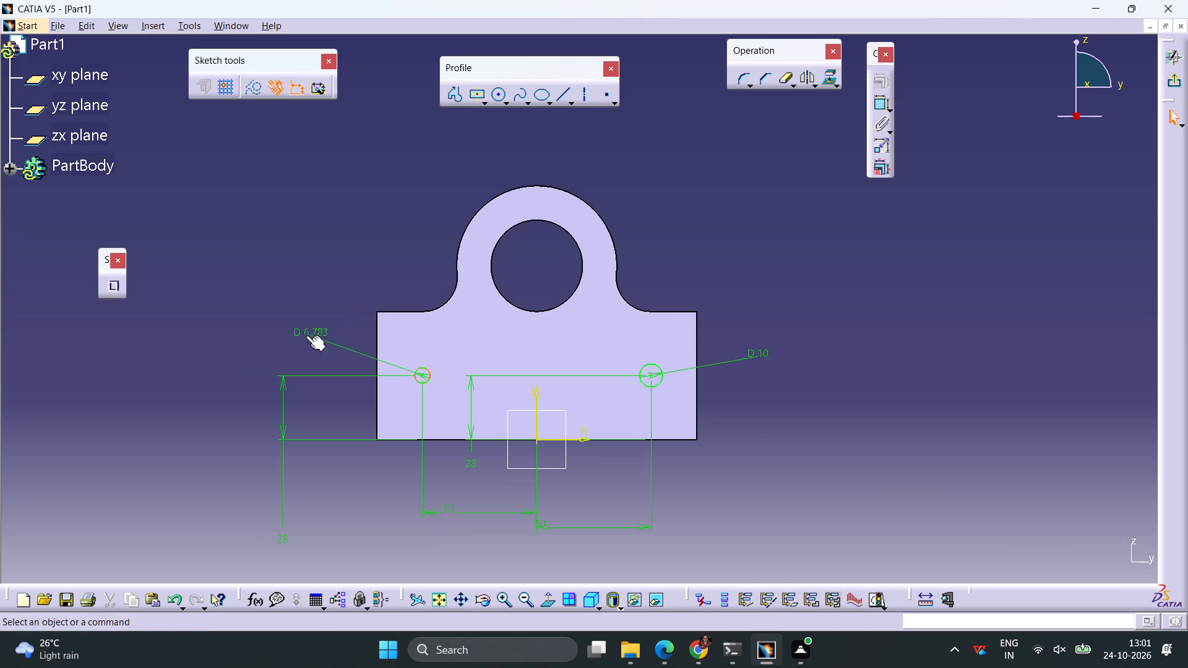
pyautogui.doubleClick(305, 335)
pyautogui.write('10')
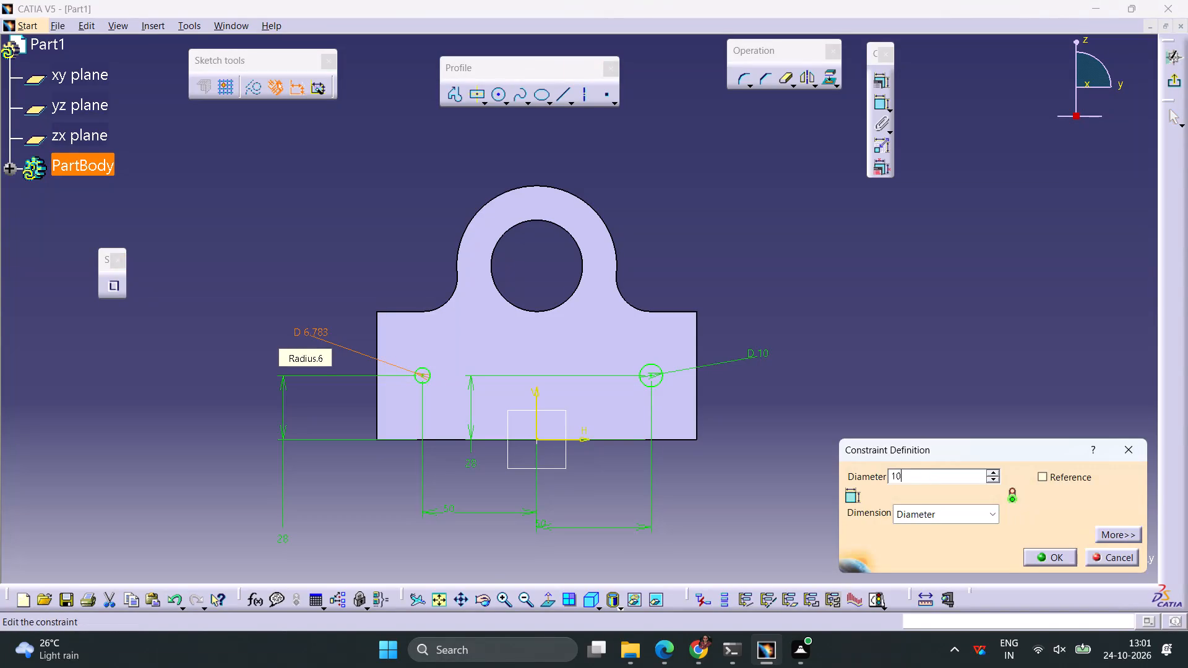
pyautogui.press('Return')
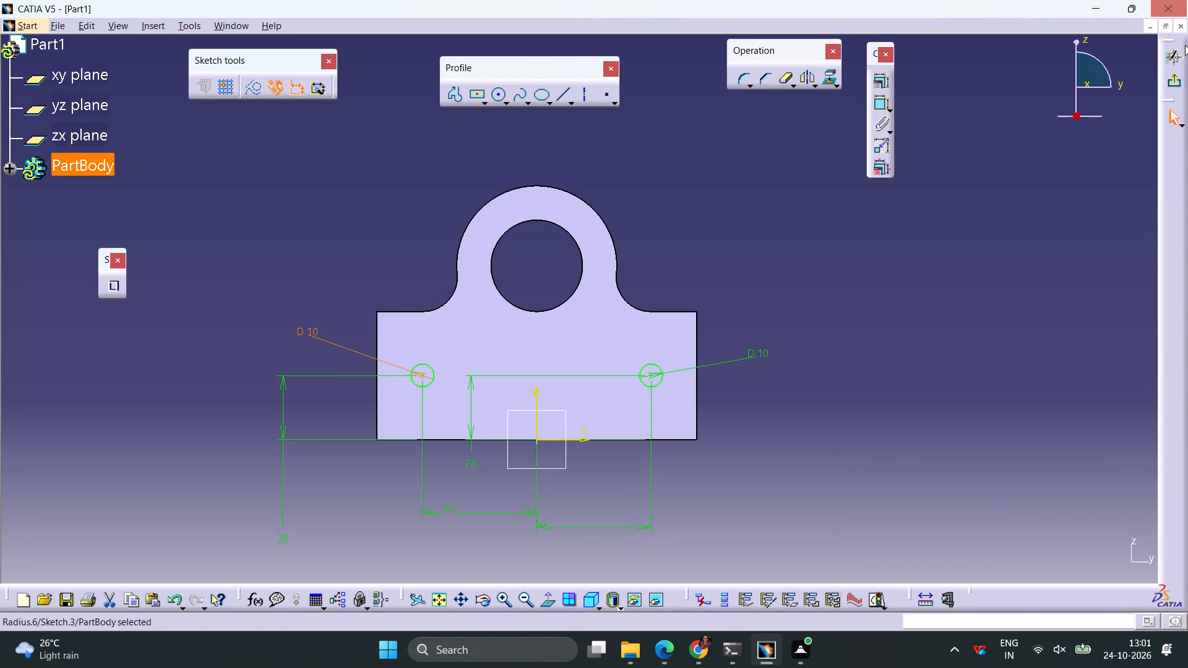
# Exit the sketch and cut both small circles into the base as a 30 mm deep pocket.
pyautogui.click(1180, 83)
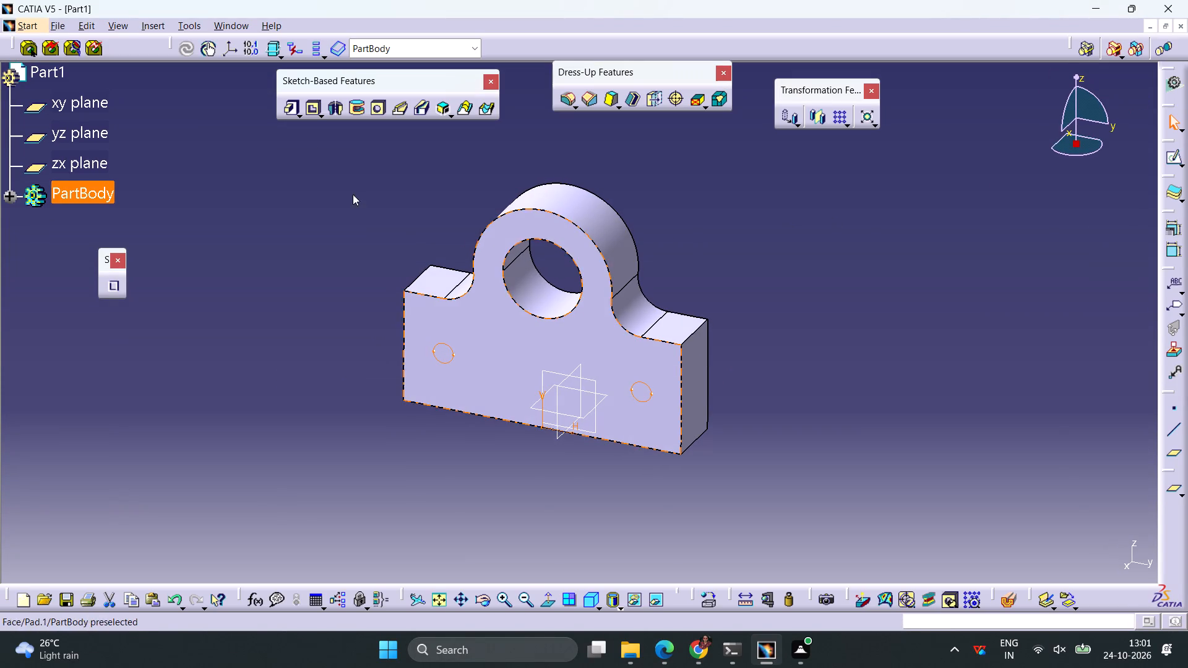
pyautogui.click(315, 113)
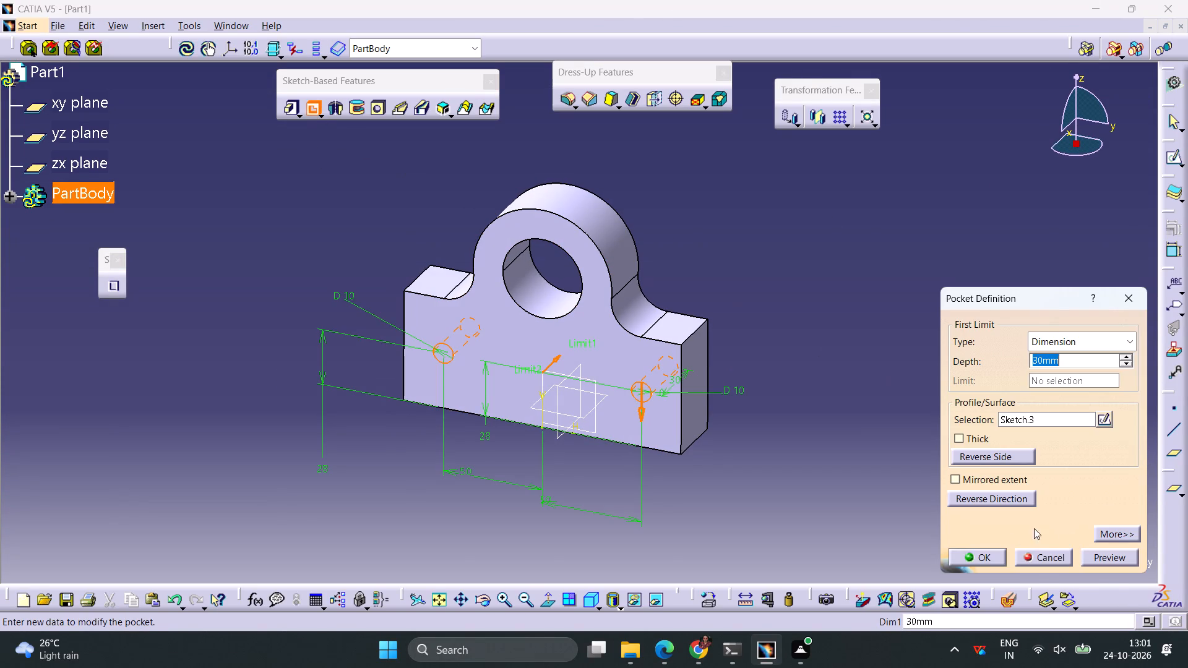
pyautogui.click(981, 556)
pyautogui.click(869, 446)
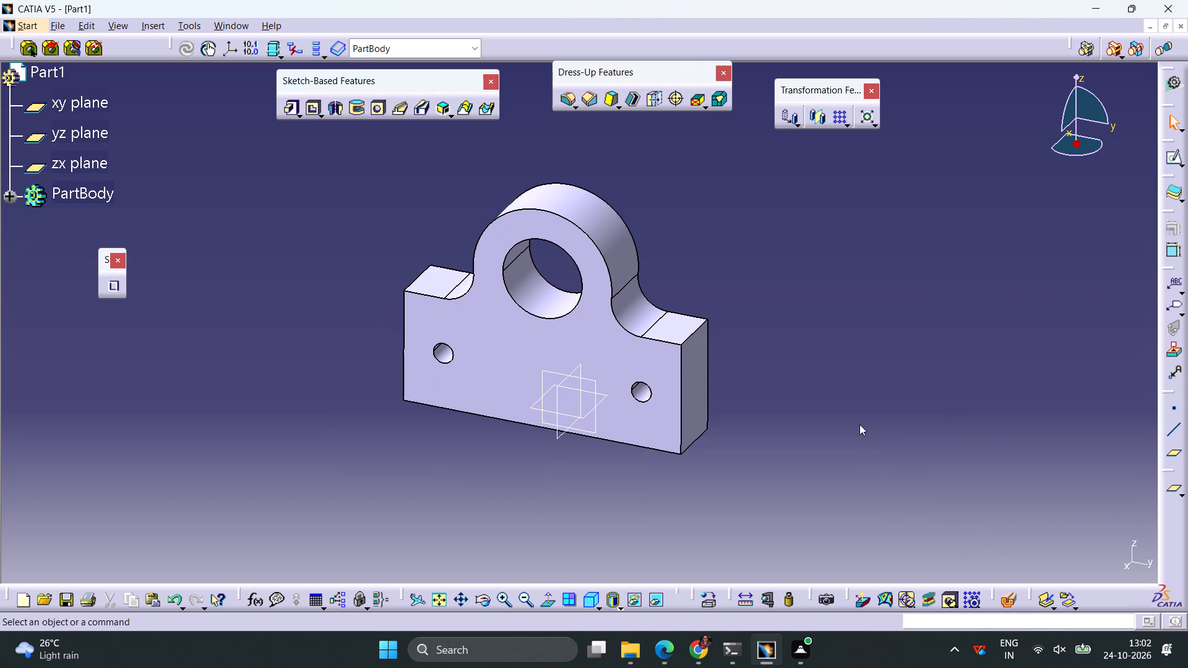
# Start a new sketch on the zx plane and view it face-on, showing the part's side profile.
pyautogui.click(560, 437)
pyautogui.click(1173, 155)
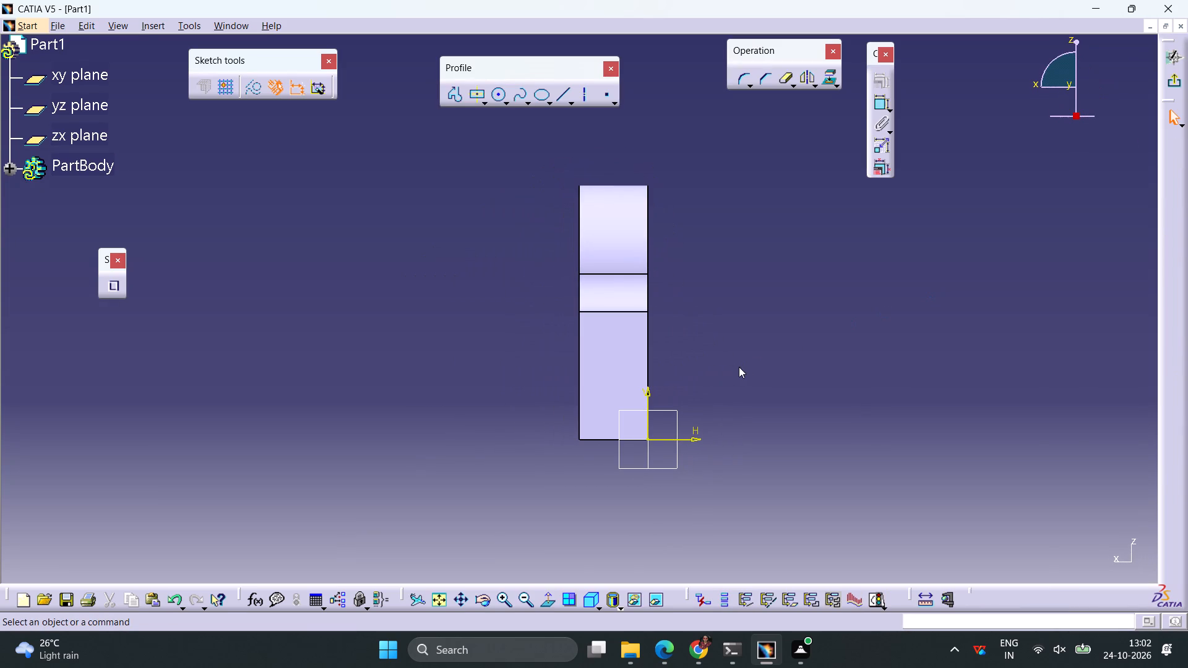
pyautogui.moveTo(741, 360); pyautogui.dragTo(861, 401, button='middle')
pyautogui.moveTo(741, 360); pyautogui.dragTo(861, 401, button='right')
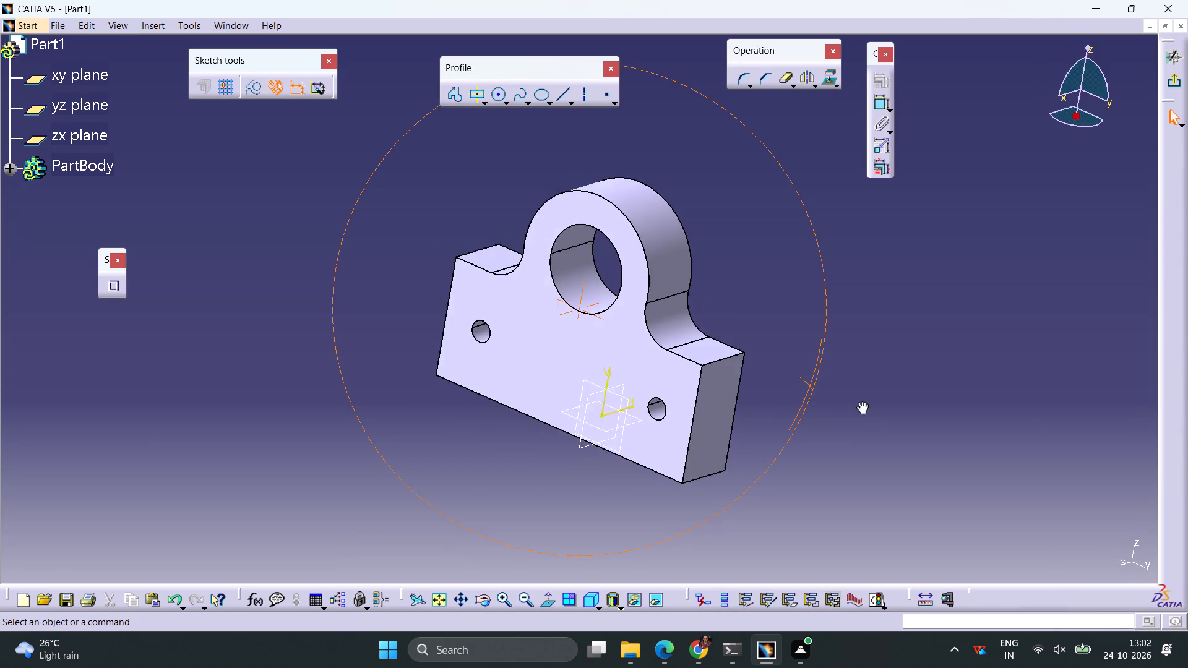
pyautogui.moveTo(861, 401); pyautogui.dragTo(738, 387, button='middle')
pyautogui.moveTo(861, 401); pyautogui.dragTo(738, 387, button='right')
pyautogui.click(546, 595)
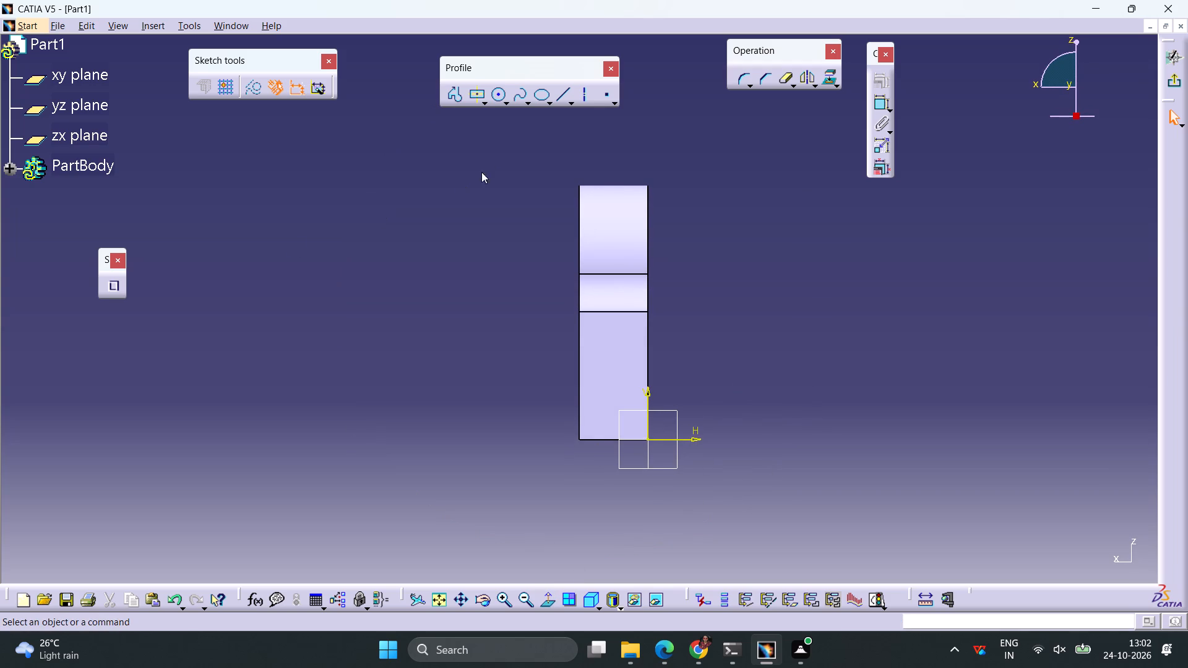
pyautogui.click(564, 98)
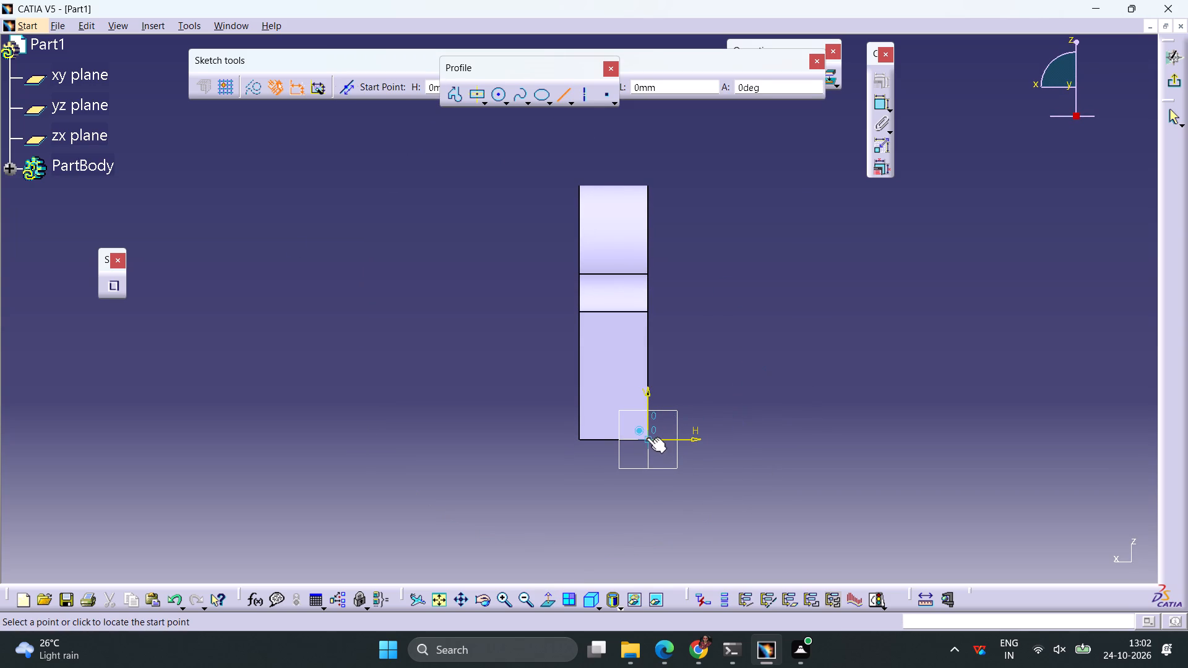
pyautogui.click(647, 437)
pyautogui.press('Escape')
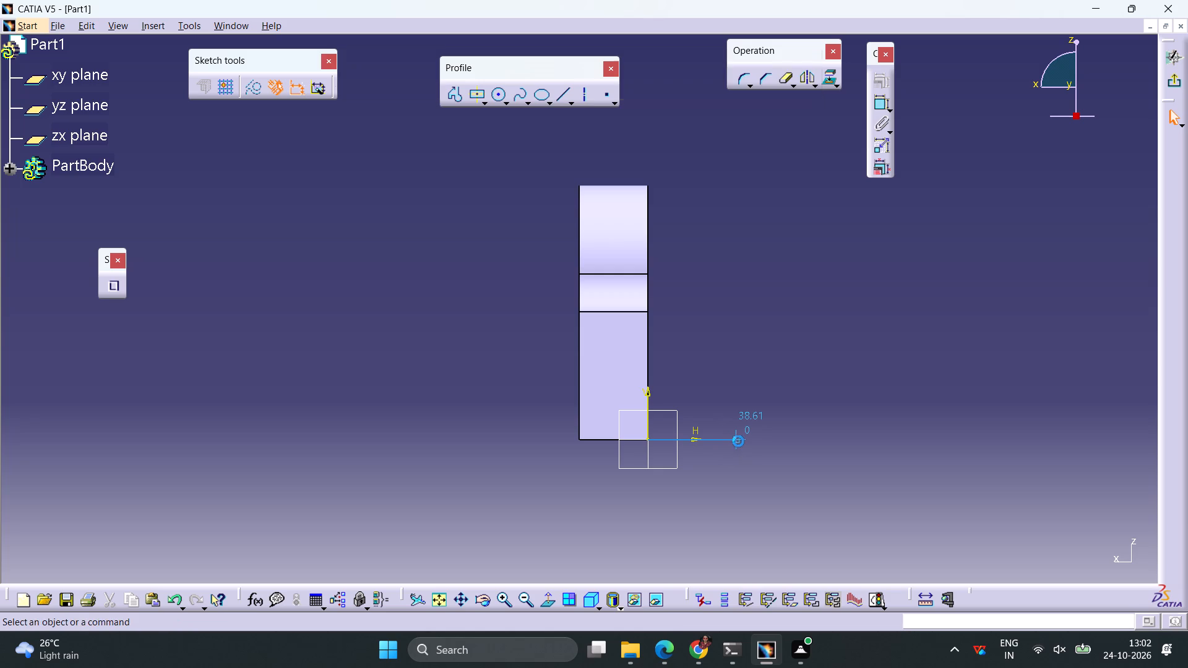
# Draw a horizontal line from the sketch origin outward from the part and set its length to 40 mm.
pyautogui.click(557, 99)
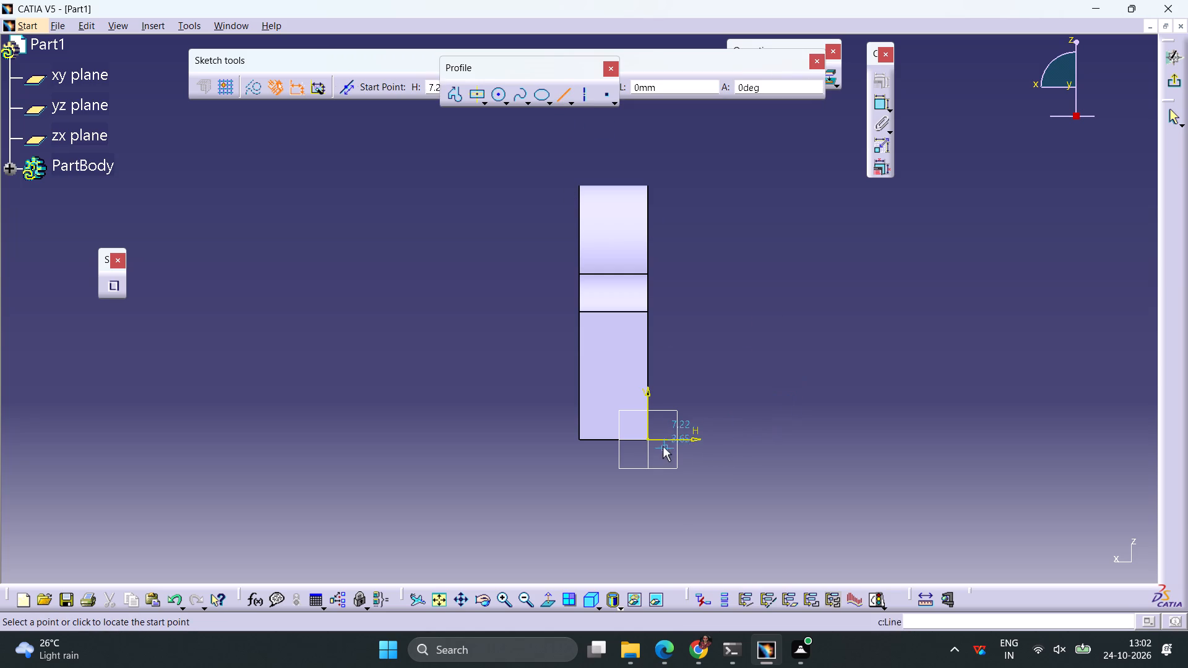
pyautogui.click(648, 442)
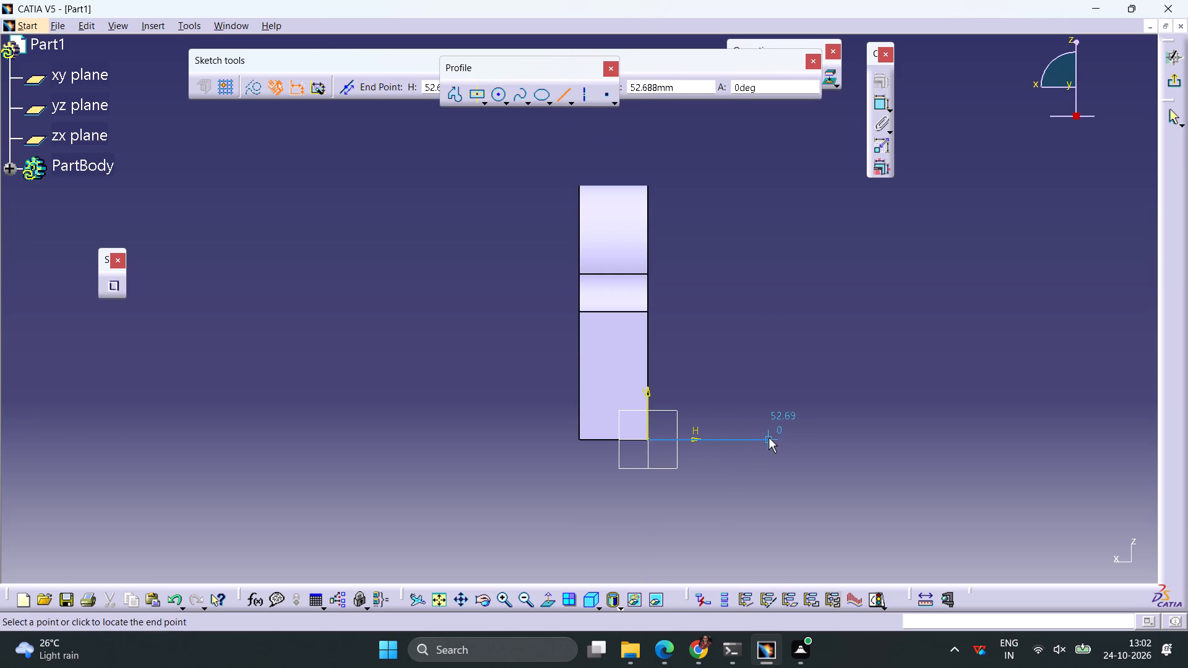
pyautogui.click(768, 438)
pyautogui.click(877, 103)
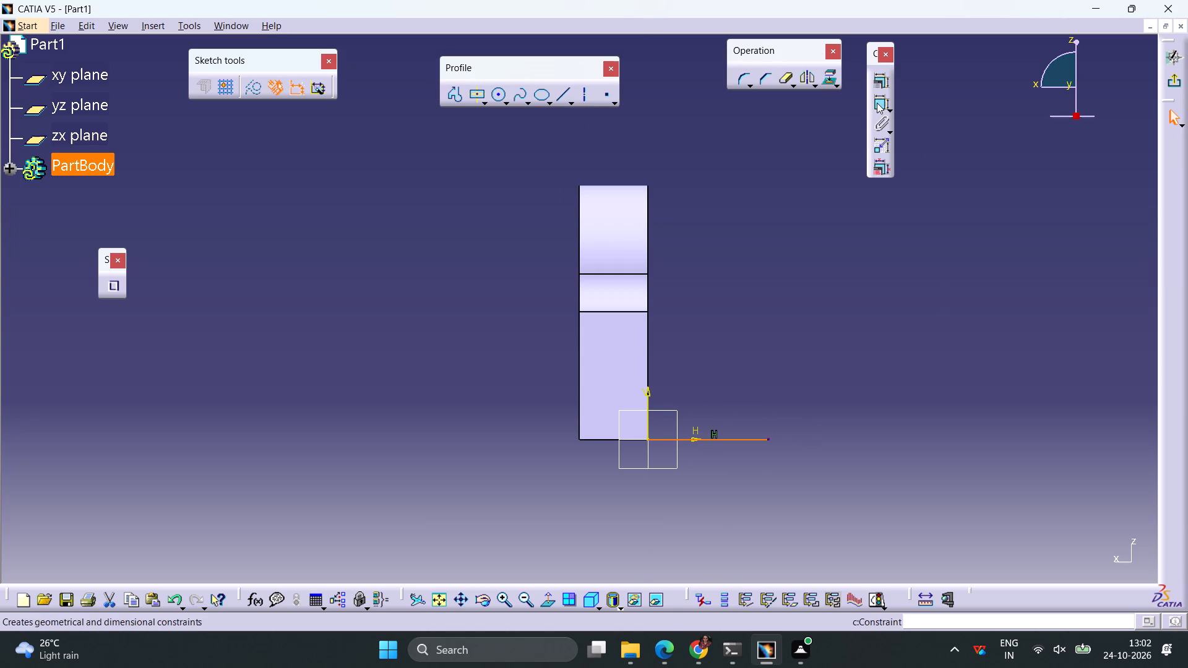
pyautogui.click(717, 474)
pyautogui.doubleClick(715, 473)
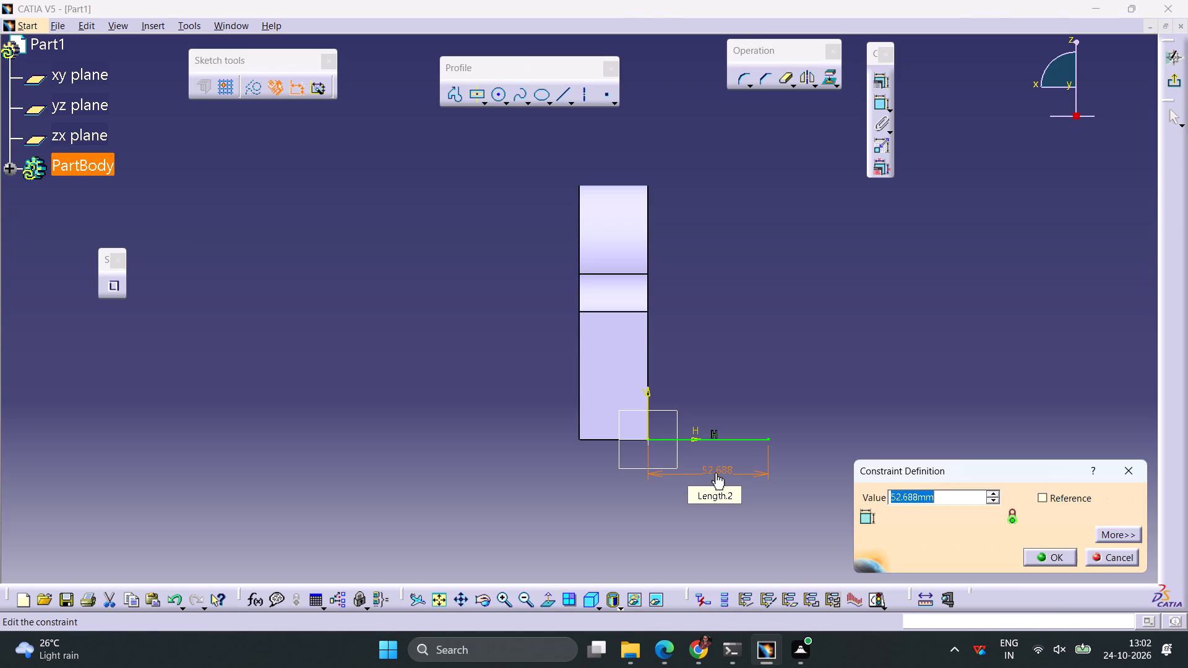
pyautogui.write('40')
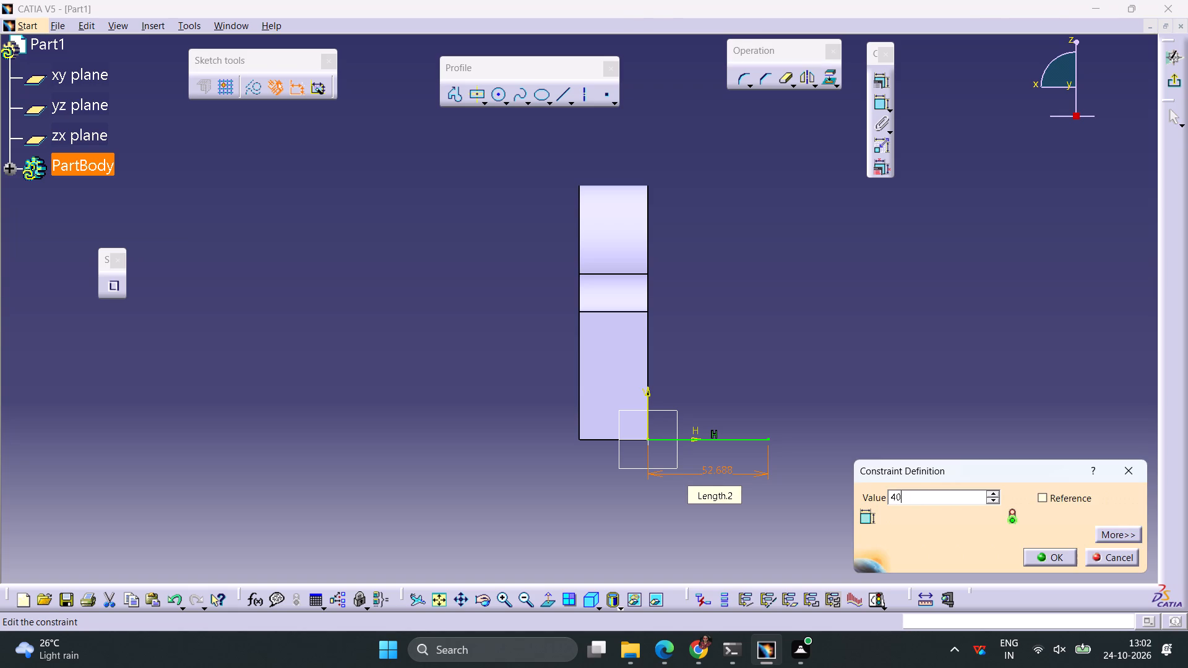
pyautogui.press('Return')
pyautogui.press('Return')
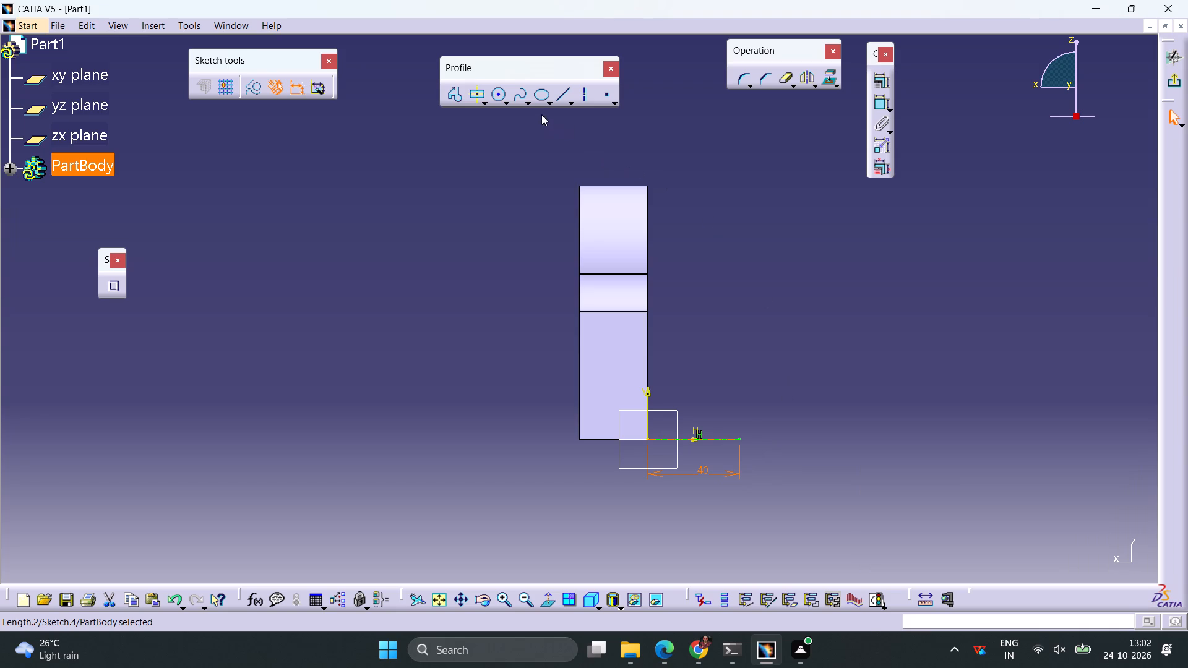
# Draw a circle directly above the horizontal line's outer end and set its diameter to 20 mm.
pyautogui.click(497, 96)
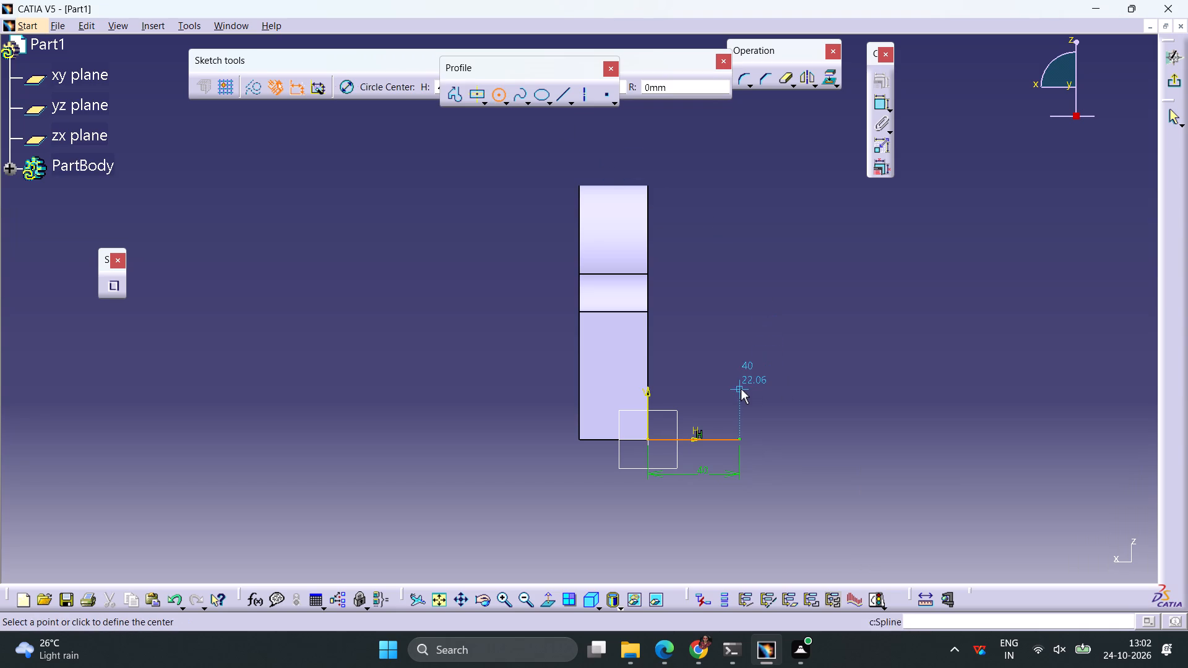
pyautogui.click(738, 385)
pyautogui.click(743, 374)
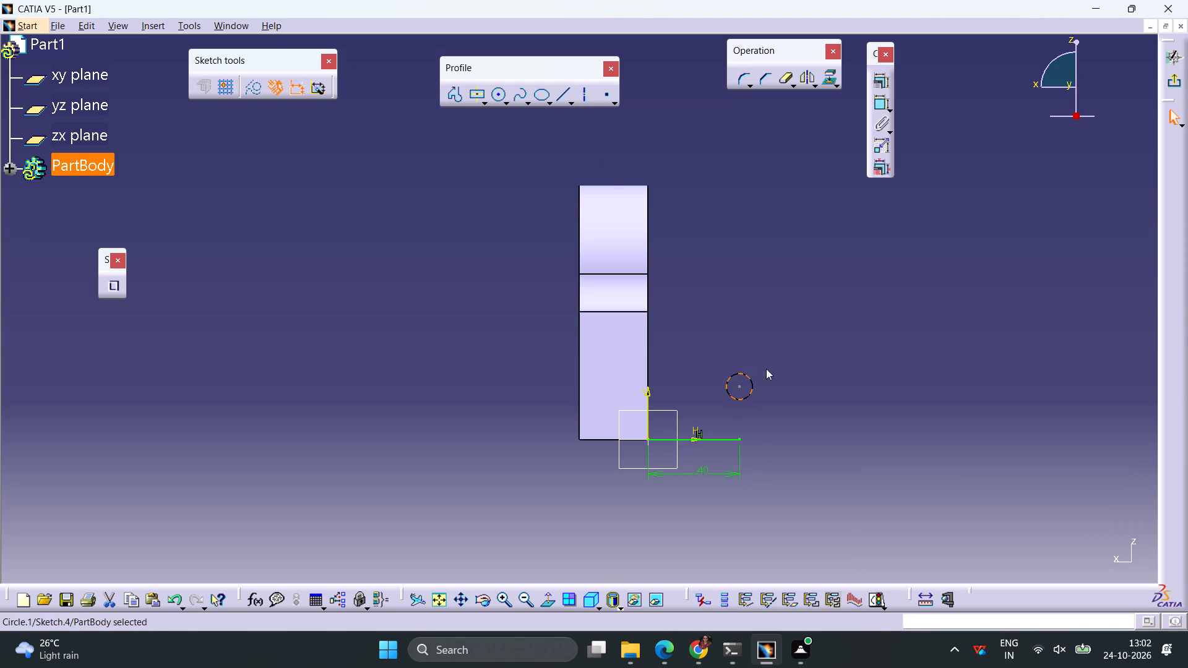
pyautogui.click(880, 108)
pyautogui.click(859, 354)
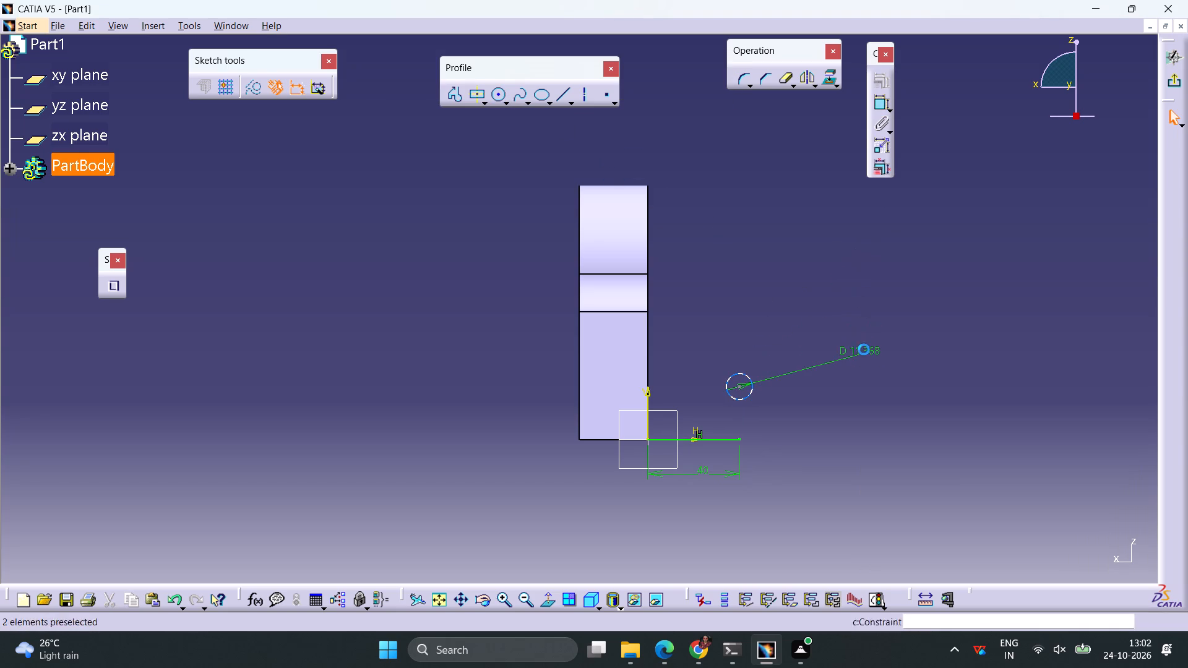
pyautogui.doubleClick(866, 347)
pyautogui.write('20')
pyautogui.press('Return')
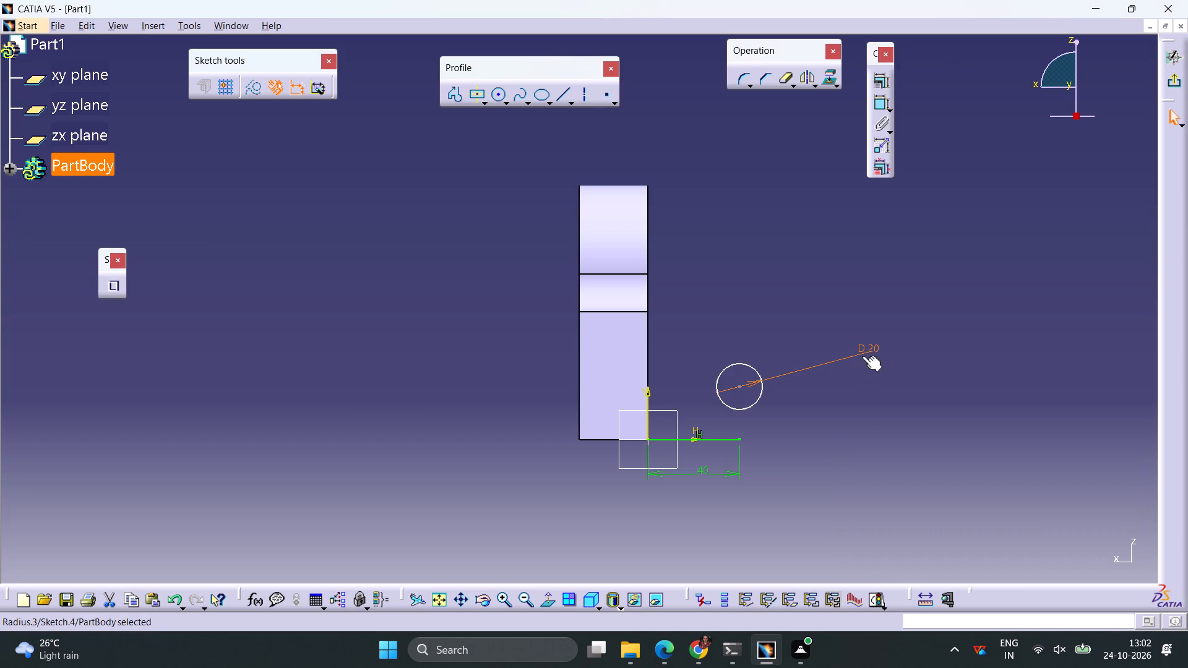
# Apply a tangency constraint between the 20 mm circle and the horizontal line.
pyautogui.click(741, 409)
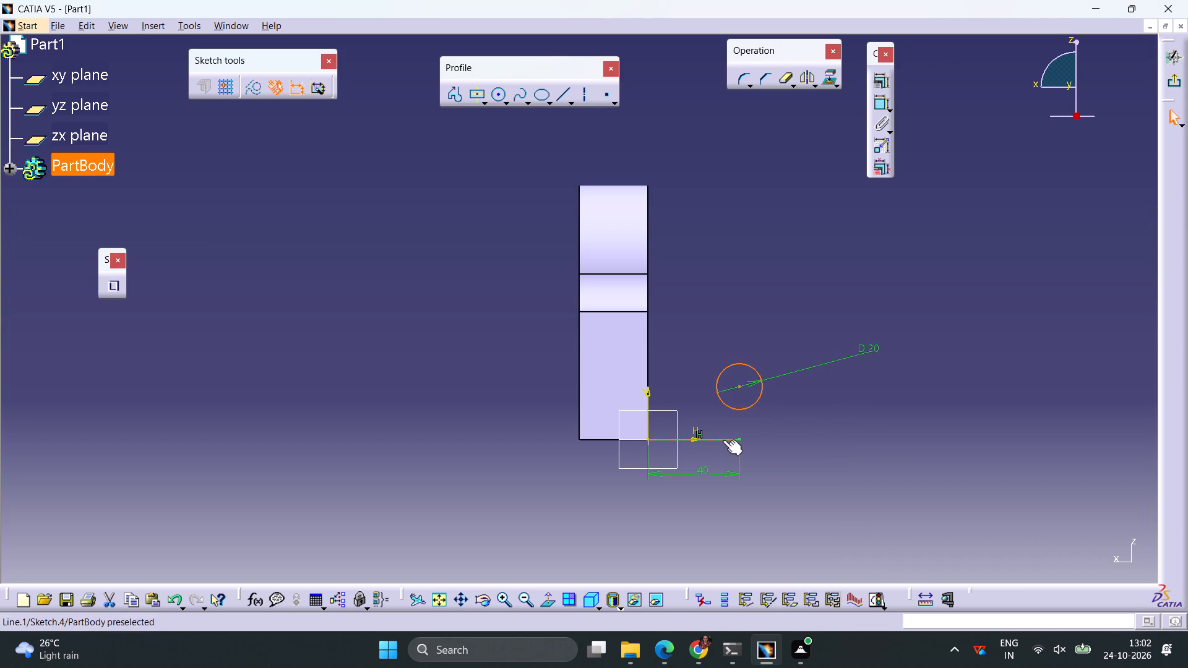
pyautogui.keyDown('ctrl'); pyautogui.click(721, 440); pyautogui.keyUp('ctrl')
pyautogui.click(882, 82)
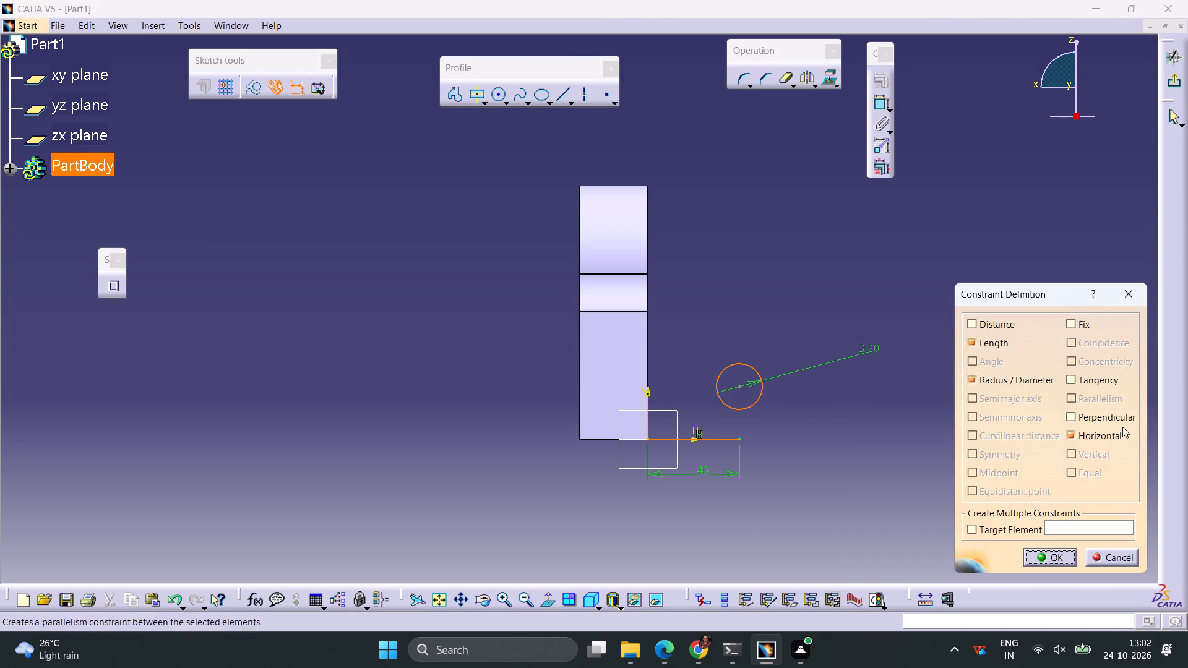
pyautogui.click(1085, 377)
pyautogui.click(1056, 555)
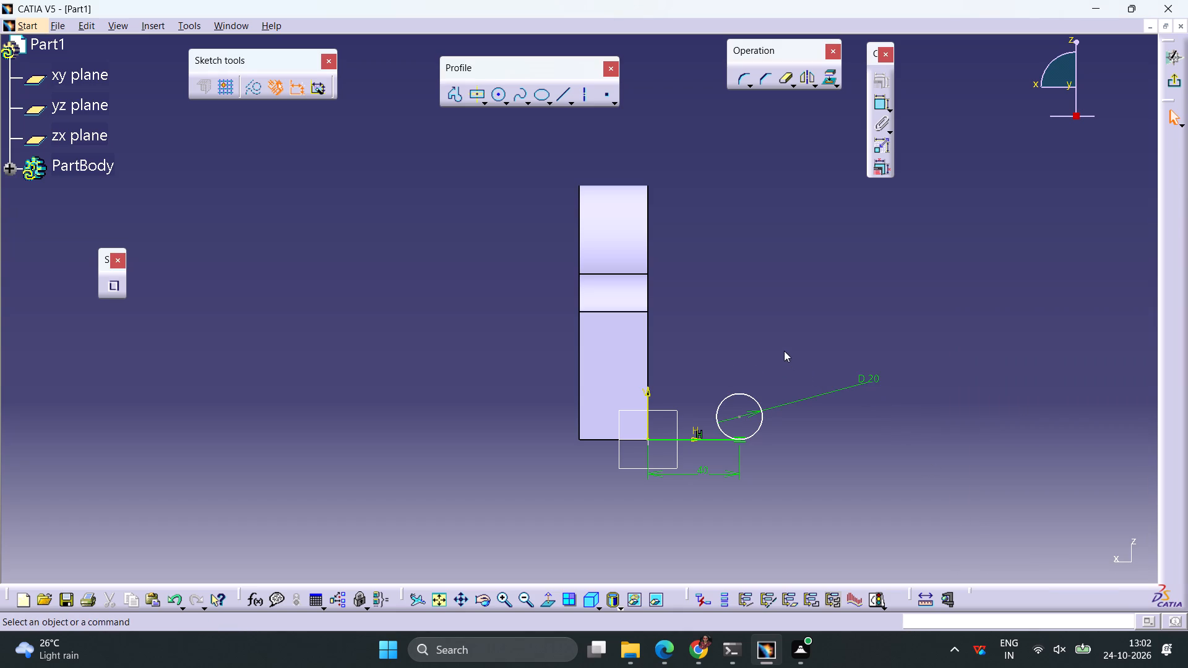
# Dimension the circle's centre from the vertical sketch axis.
pyautogui.click(741, 416)
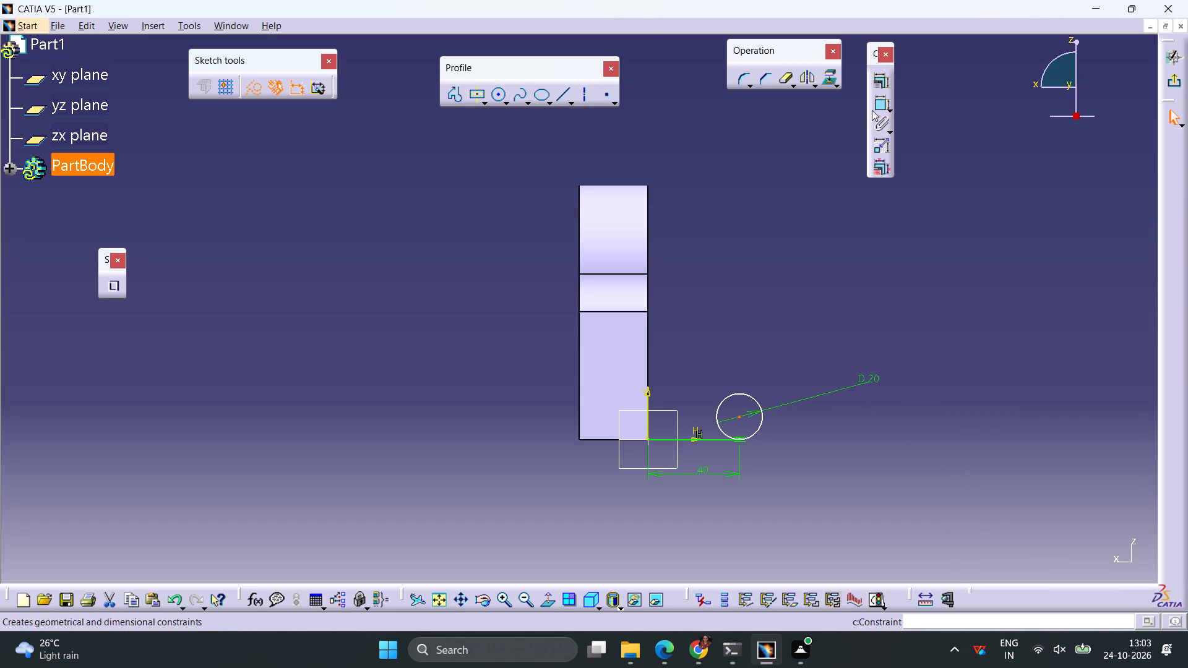
pyautogui.click(878, 106)
pyautogui.click(647, 403)
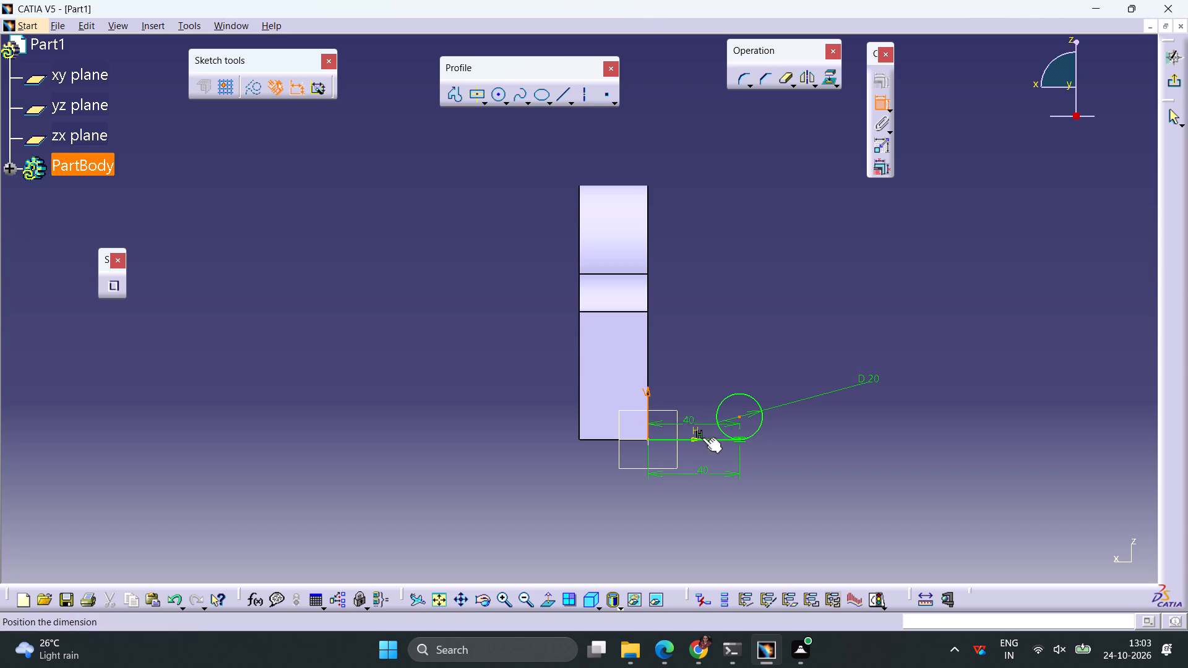
pyautogui.click(792, 502)
pyautogui.click(851, 489)
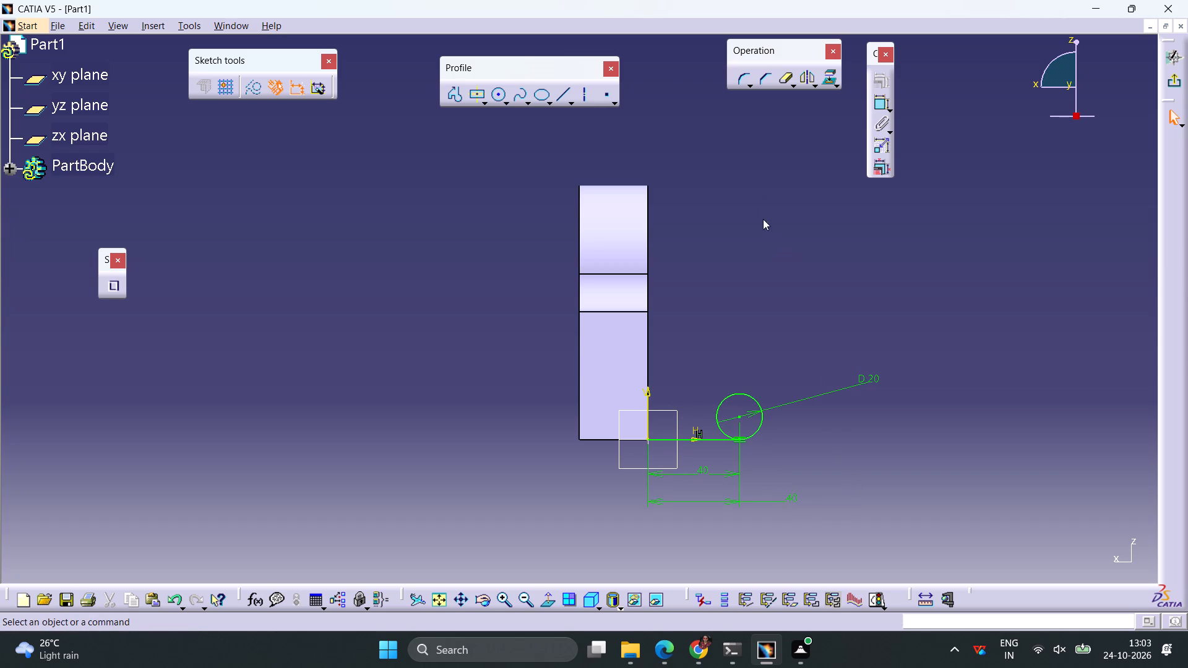
# Draw a line from the part's vertical edge above the origin, sloping down to a point just above the circle.
pyautogui.click(563, 96)
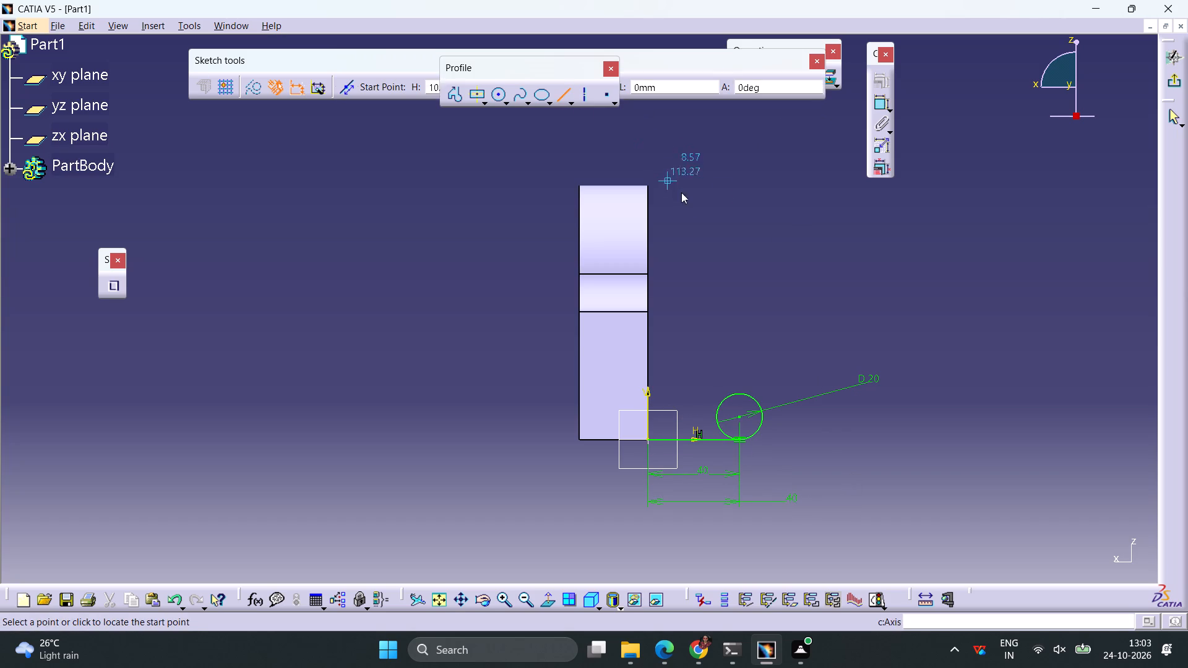
pyautogui.click(646, 343)
pyautogui.click(765, 380)
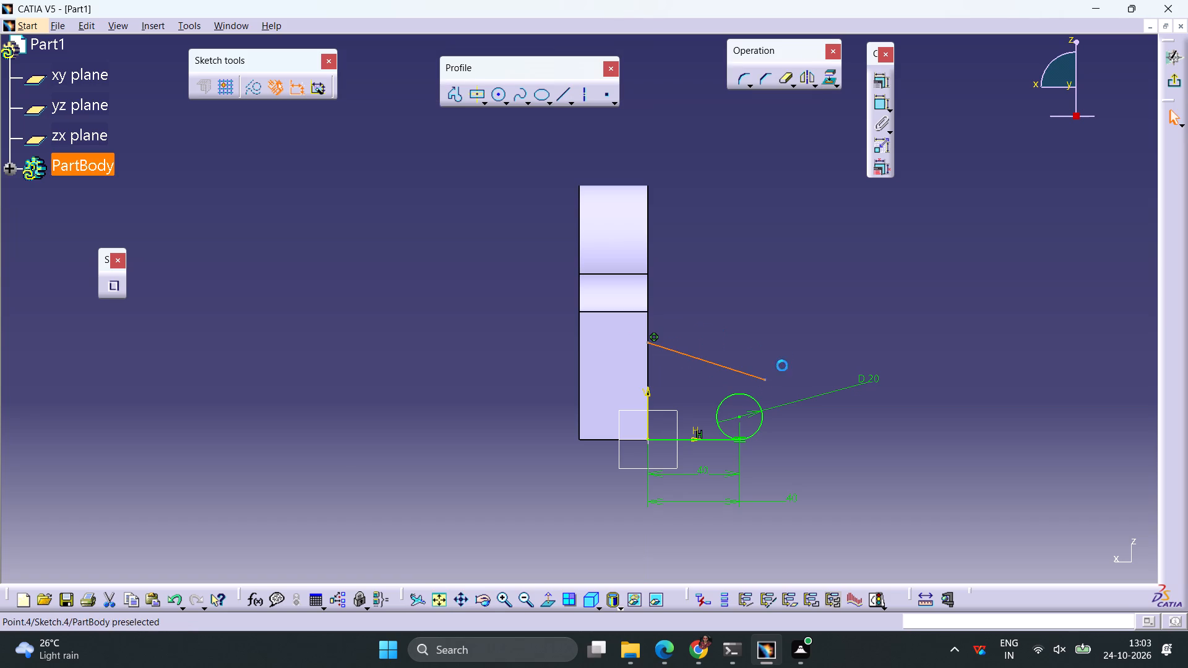
pyautogui.click(787, 338)
# Dimension the sloping line's upper endpoint from the horizontal base line and set the distance to 45 mm.
pyautogui.click(647, 341)
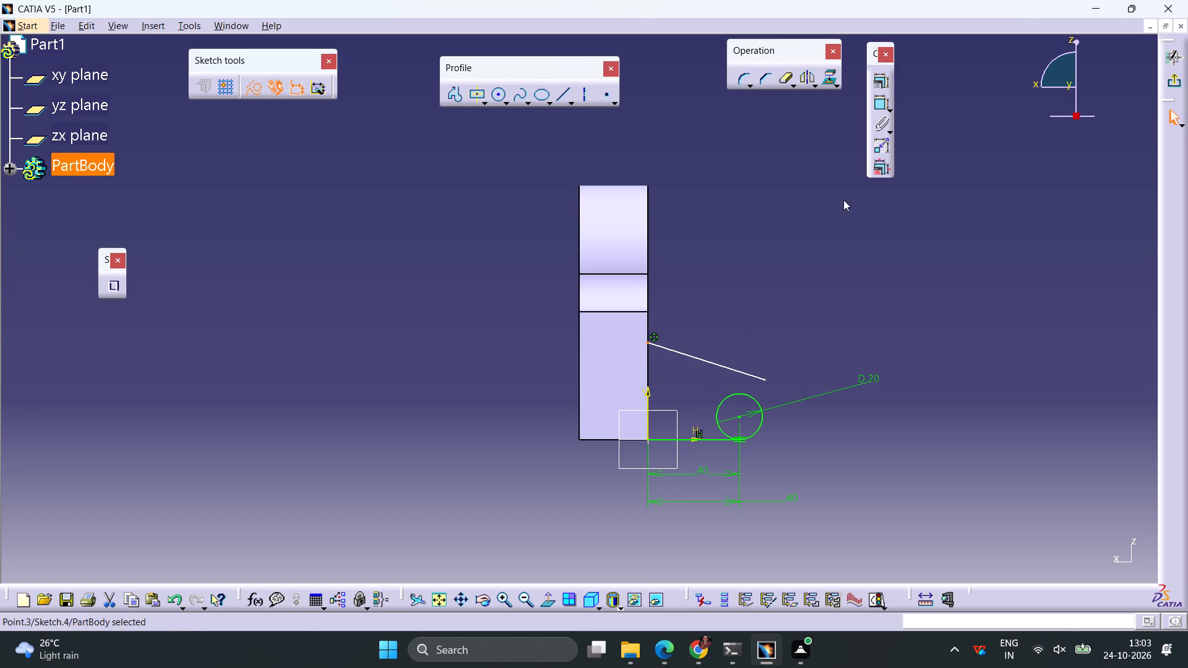
pyautogui.click(876, 103)
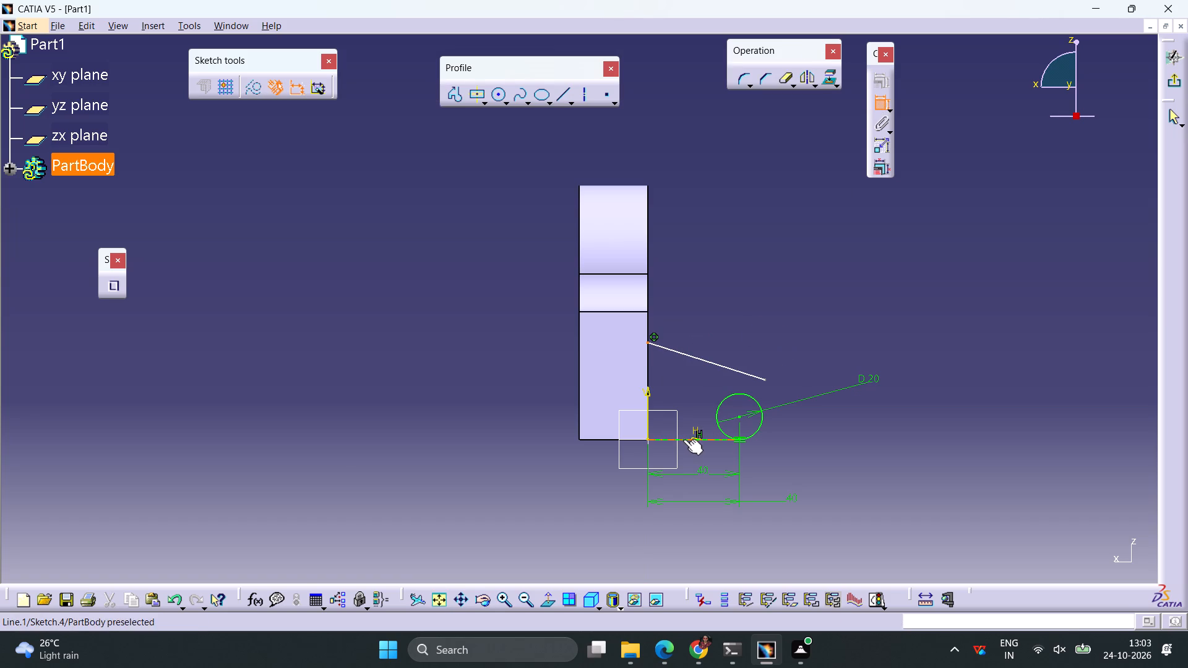
pyautogui.click(683, 439)
pyautogui.click(497, 477)
pyautogui.doubleClick(498, 469)
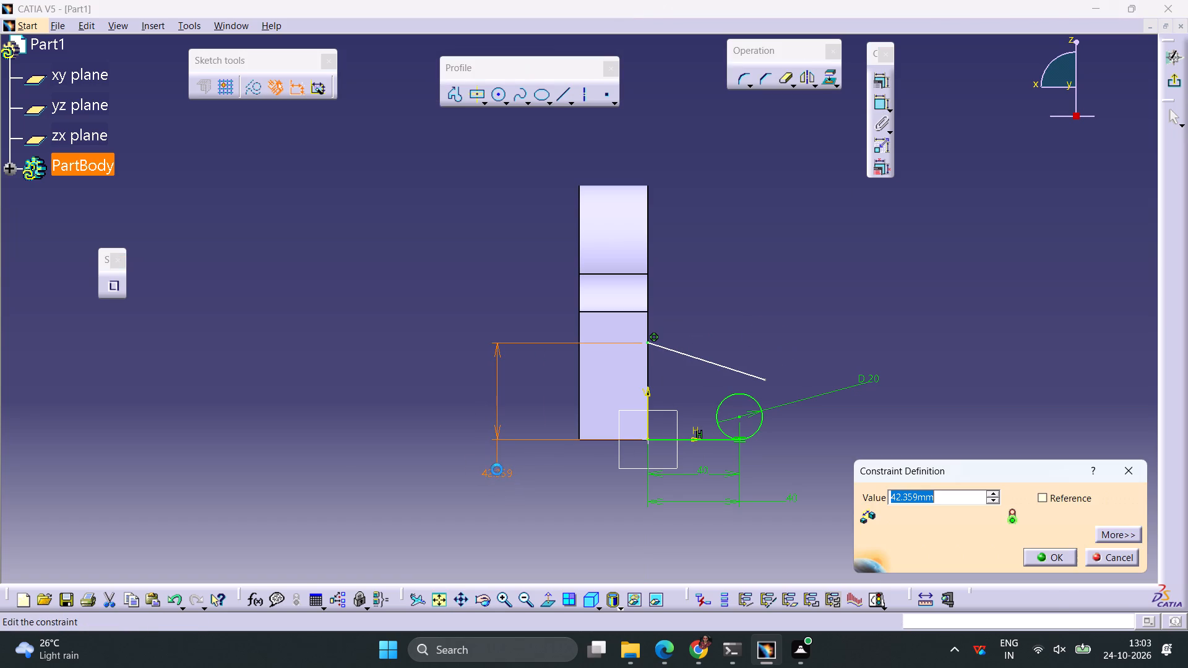
pyautogui.write('45')
pyautogui.press('Return')
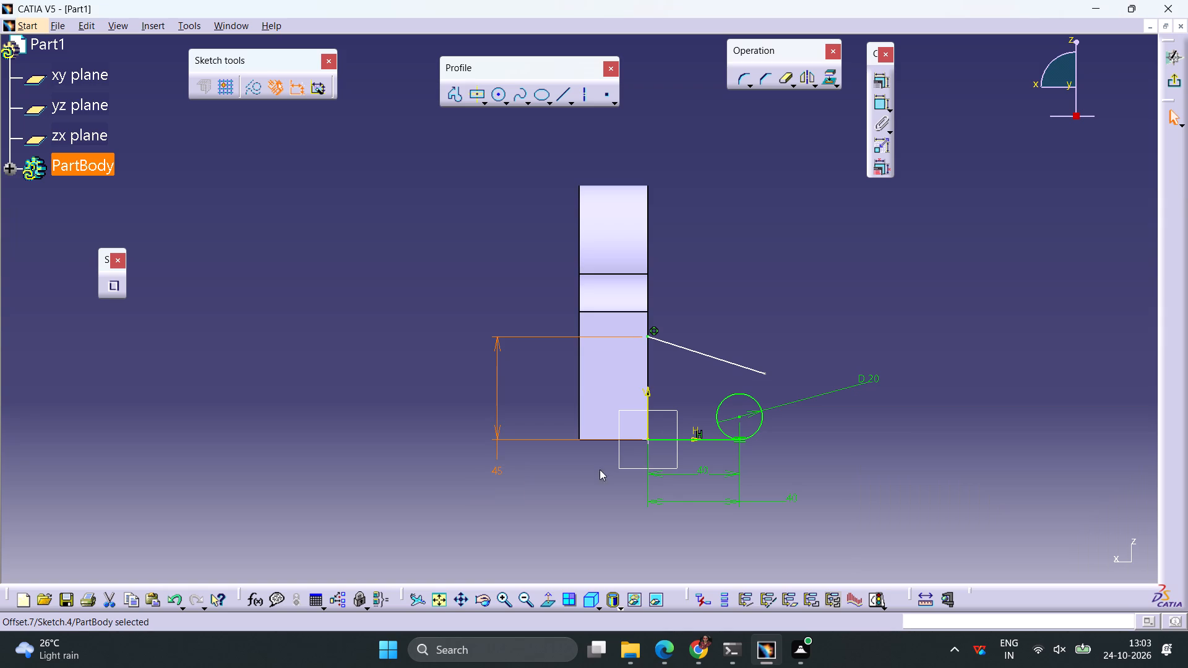
pyautogui.click(835, 307)
# Apply a tangency constraint between the sloping line and the 20 mm circle.
pyautogui.click(748, 370)
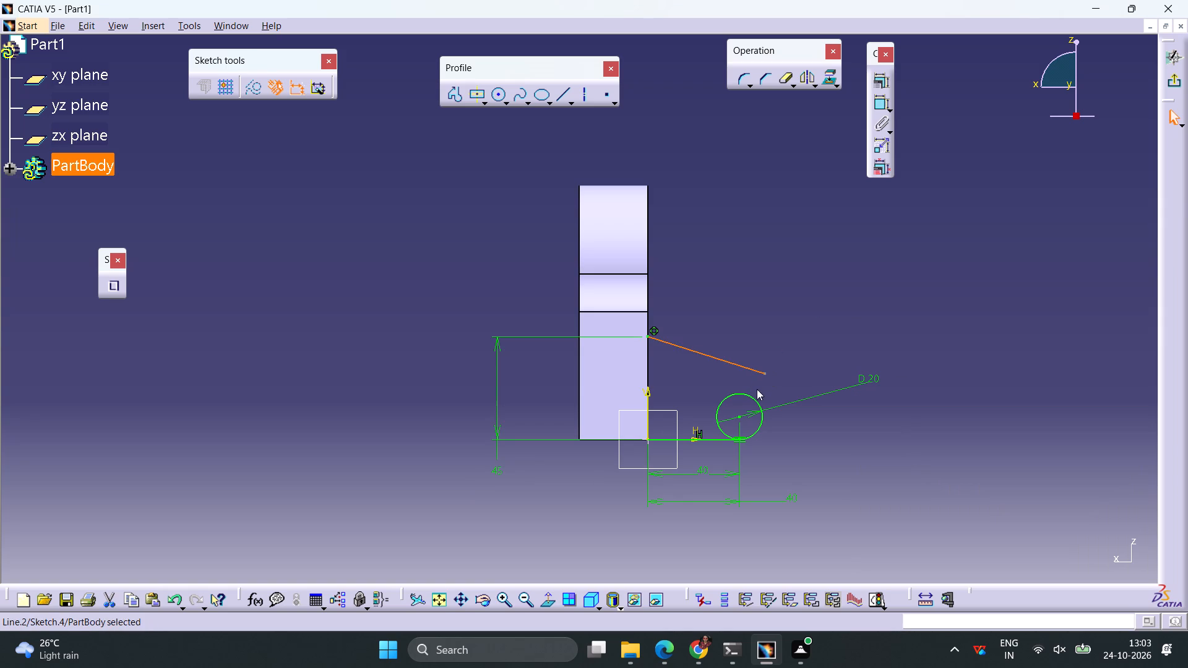
pyautogui.keyDown('ctrl'); pyautogui.click(753, 398); pyautogui.keyUp('ctrl')
pyautogui.click(875, 85)
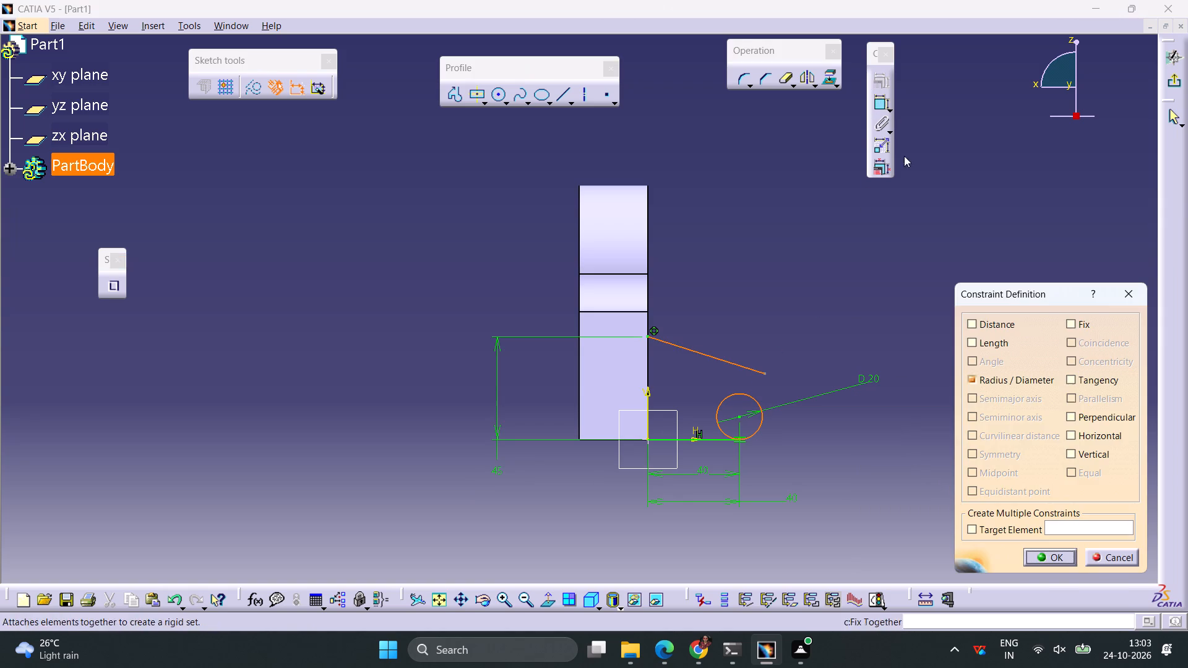
pyautogui.click(1083, 377)
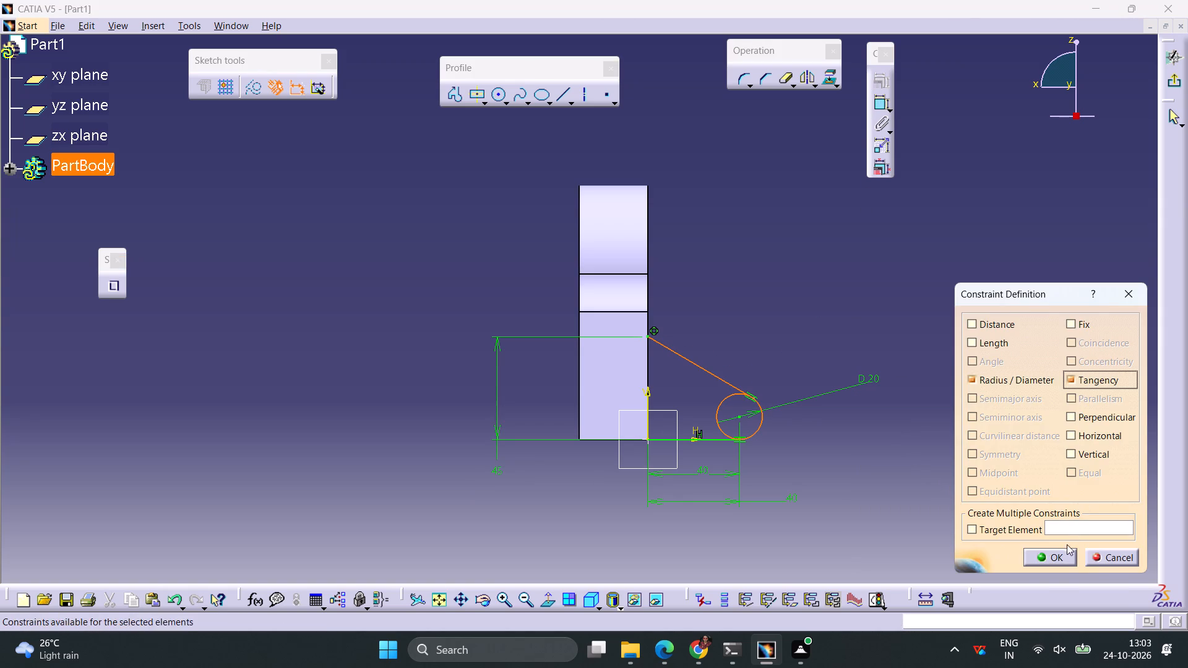
pyautogui.click(1062, 551)
# Trim off the short end of the sloping line that extends past its tangency point on the circle with Quick Trim.
pyautogui.keyDown('ctrl'); pyautogui.moveTo(754, 424); pyautogui.dragTo(809, 333, button='middle'); pyautogui.keyUp('ctrl')
pyautogui.moveTo(929, 505); pyautogui.dragTo(674, 315, button='middle')
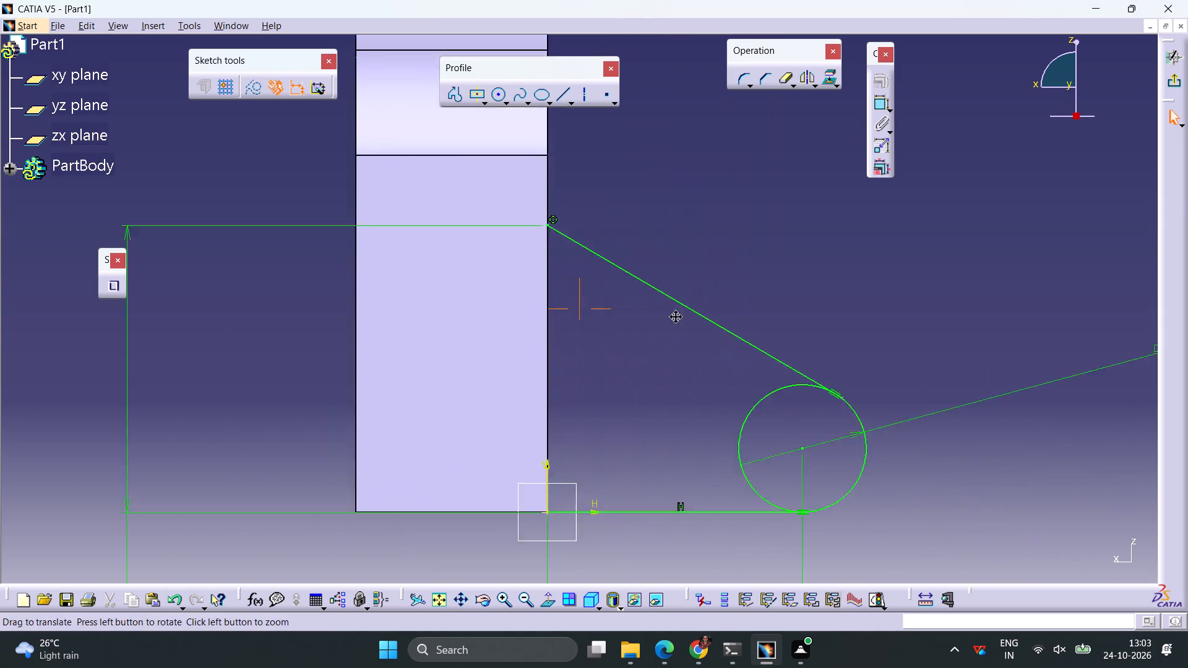
pyautogui.moveTo(674, 315); pyautogui.dragTo(645, 288, button='middle')
pyautogui.keyDown('ctrl'); pyautogui.moveTo(809, 382); pyautogui.dragTo(816, 314, button='middle'); pyautogui.keyUp('ctrl')
pyautogui.moveTo(942, 434); pyautogui.dragTo(542, 359, button='middle')
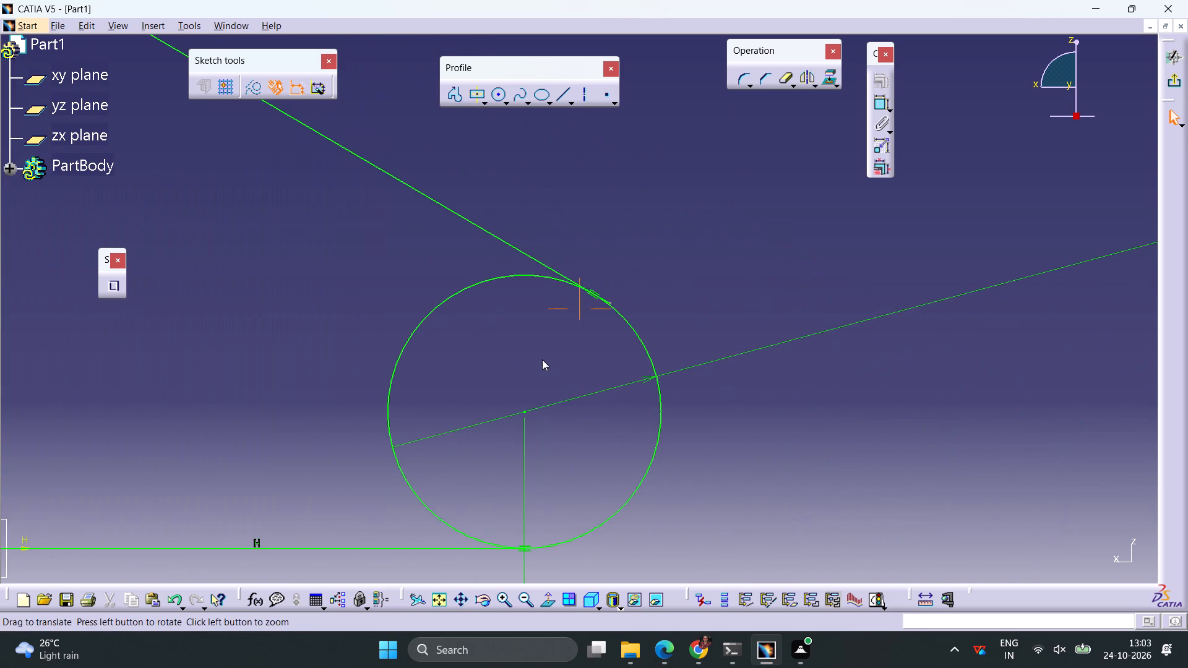
pyautogui.keyDown('ctrl'); pyautogui.moveTo(605, 372); pyautogui.dragTo(718, 186, button='middle'); pyautogui.keyUp('ctrl')
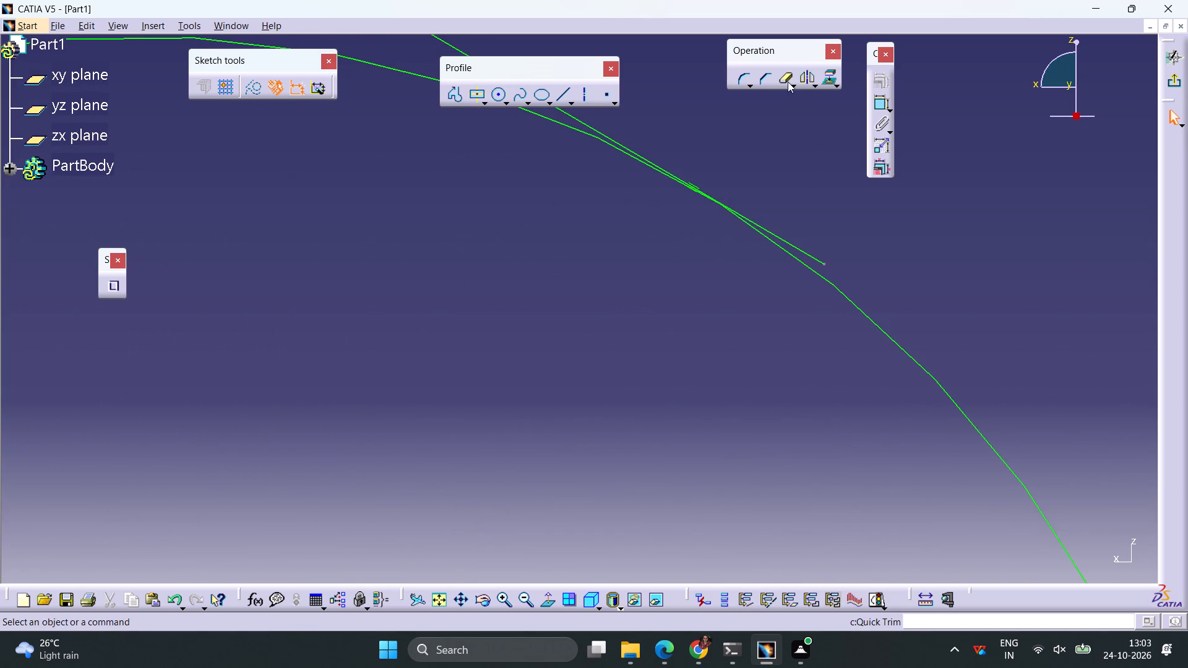
pyautogui.click(781, 77)
pyautogui.click(801, 249)
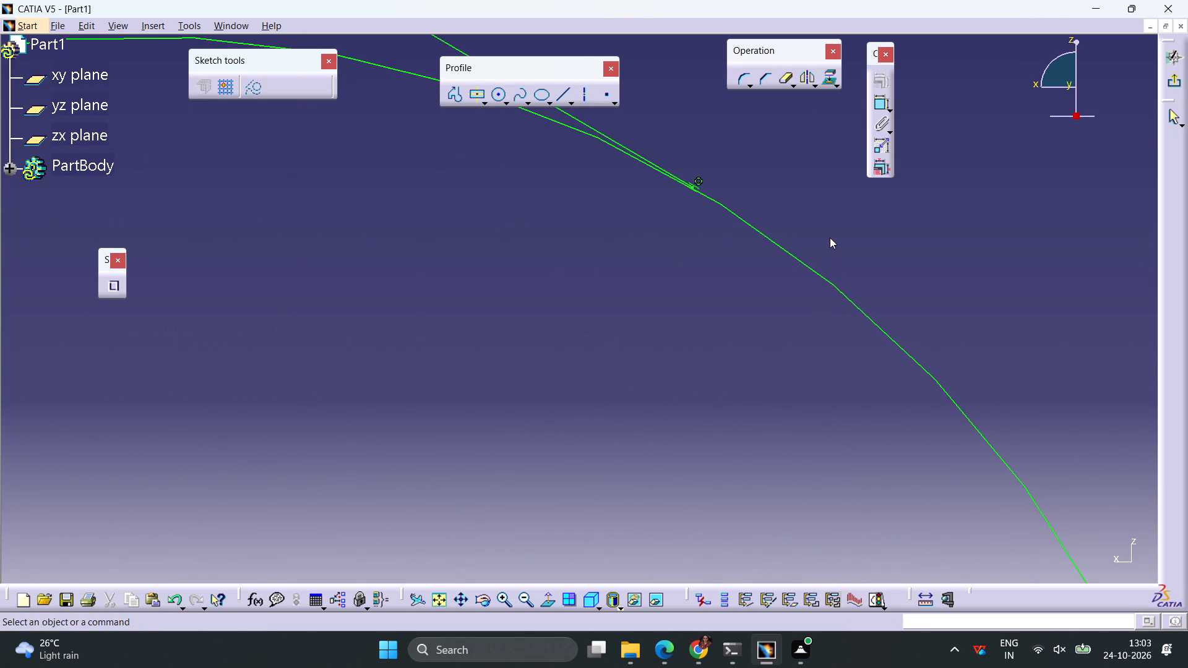
# Trim away the circle's inner arc with Quick Trim, keeping the outer arc between the sloping and horizontal lines.
pyautogui.keyDown('ctrl'); pyautogui.moveTo(854, 213); pyautogui.dragTo(827, 455, button='middle'); pyautogui.keyUp('ctrl')
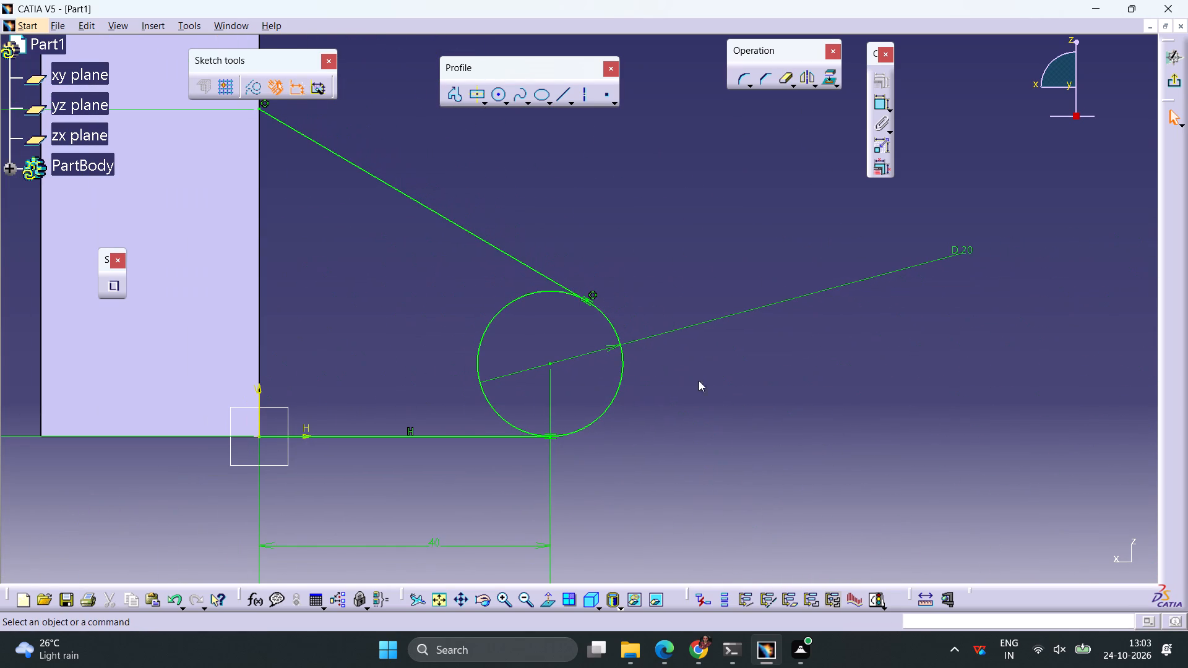
pyautogui.click(780, 81)
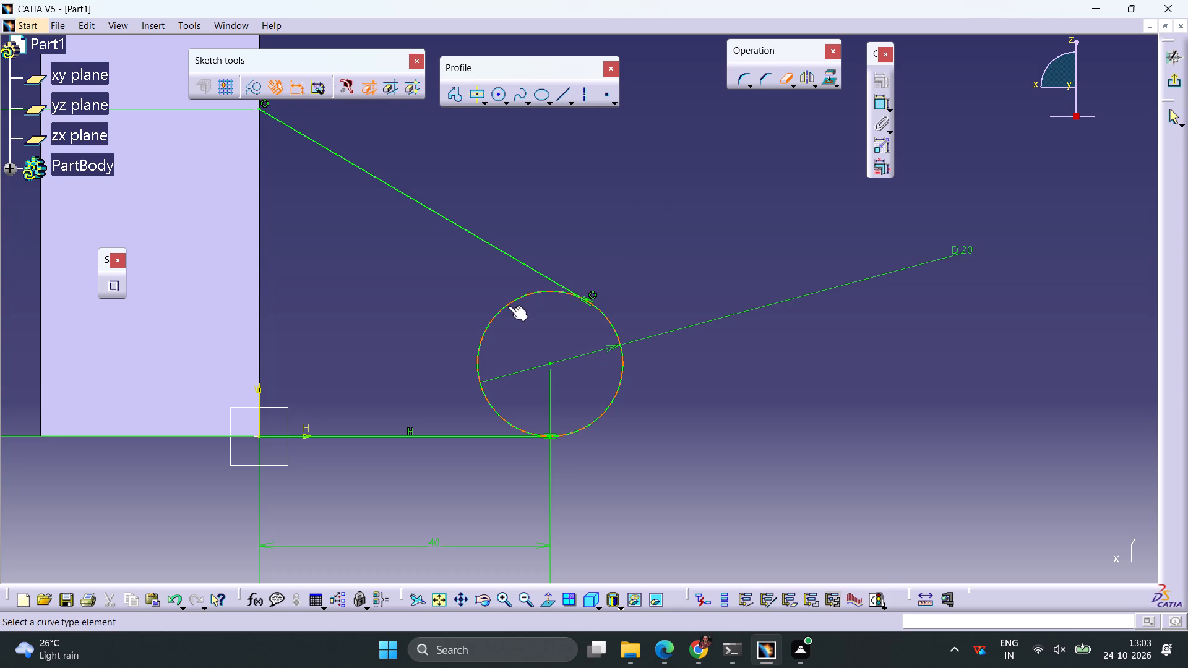
pyautogui.click(508, 306)
pyautogui.keyDown('ctrl'); pyautogui.moveTo(711, 285); pyautogui.dragTo(710, 332, button='middle'); pyautogui.keyUp('ctrl')
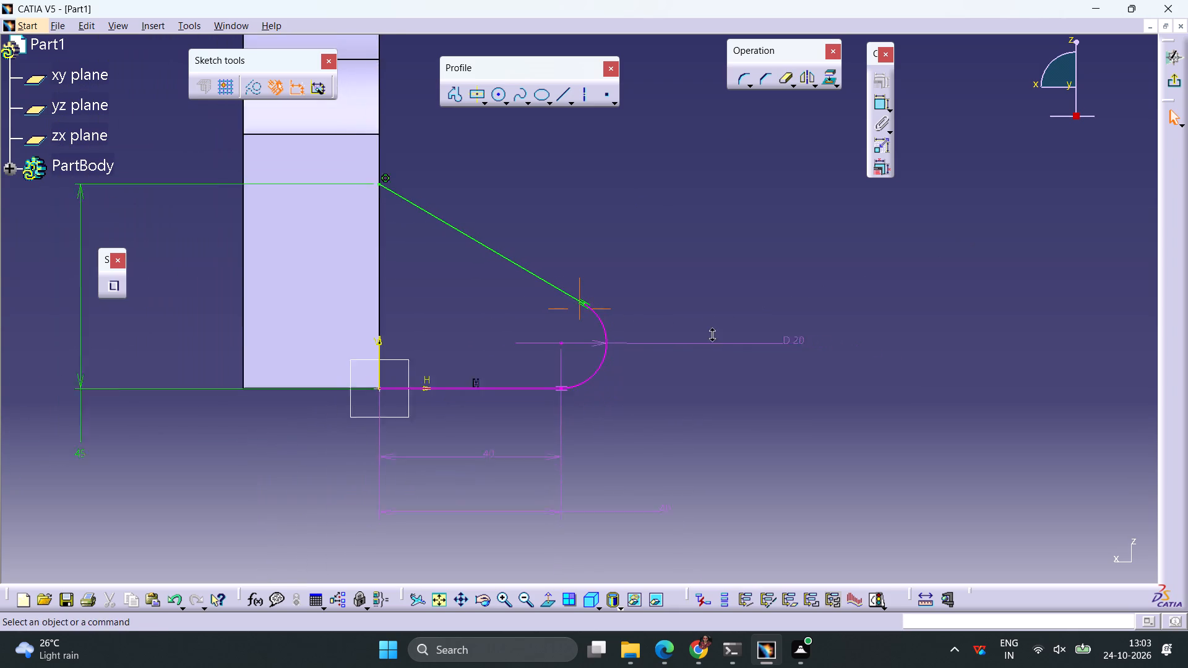
pyautogui.keyDown('ctrl'); pyautogui.moveTo(710, 332); pyautogui.dragTo(710, 336, button='middle'); pyautogui.keyUp('ctrl')
# Delete the lower of the two horizontal dimensions below the profile and exit the sketch.
pyautogui.click(655, 491)
pyautogui.press('Delete')
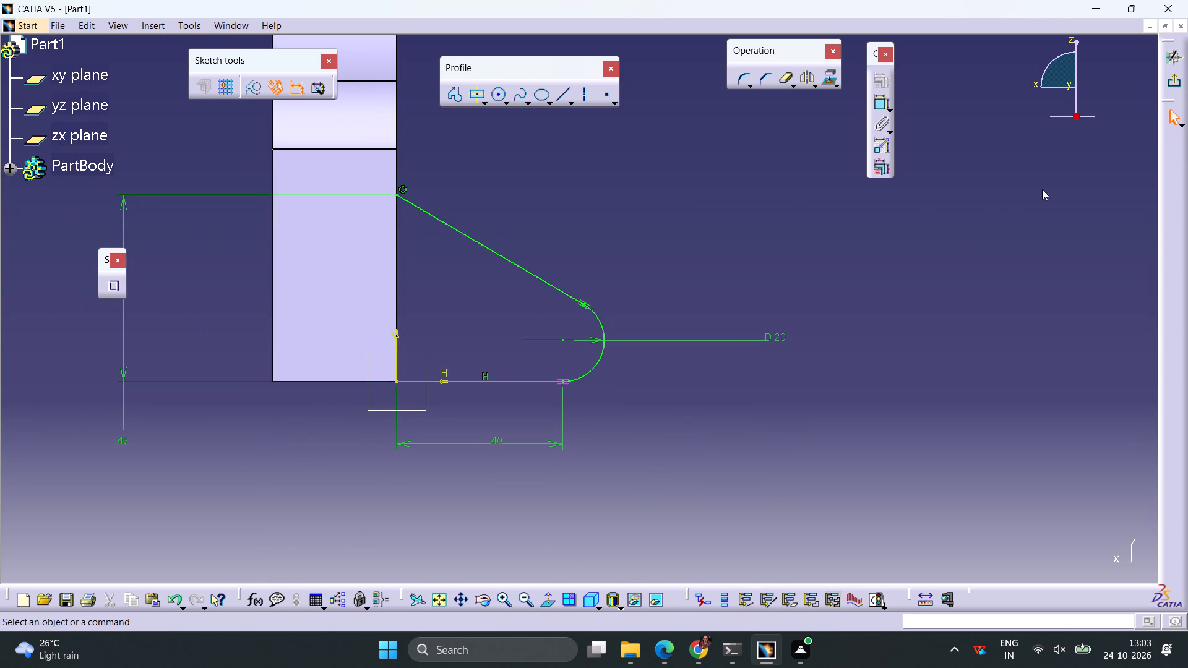
pyautogui.click(1173, 82)
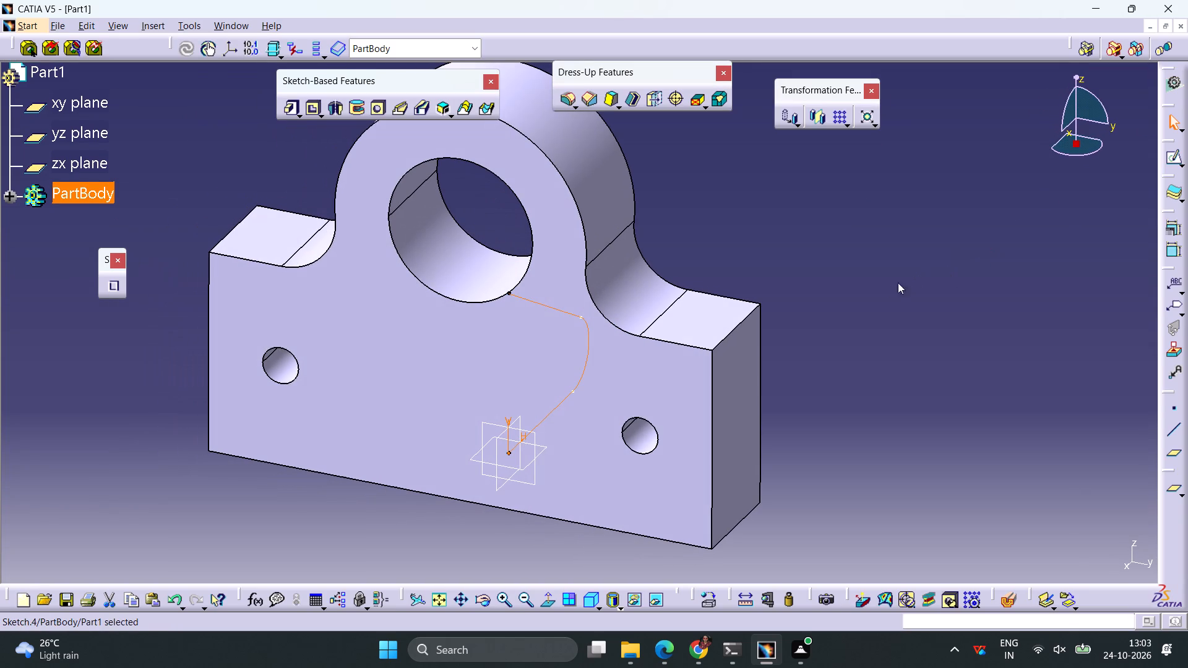
# Reopen the side-profile sketch, close it with a 45 mm vertical line from the sloping line's upper end to the origin, and exit the sketch.
pyautogui.moveTo(867, 295); pyautogui.dragTo(643, 356, button='middle')
pyautogui.moveTo(867, 295); pyautogui.dragTo(643, 356, button='right')
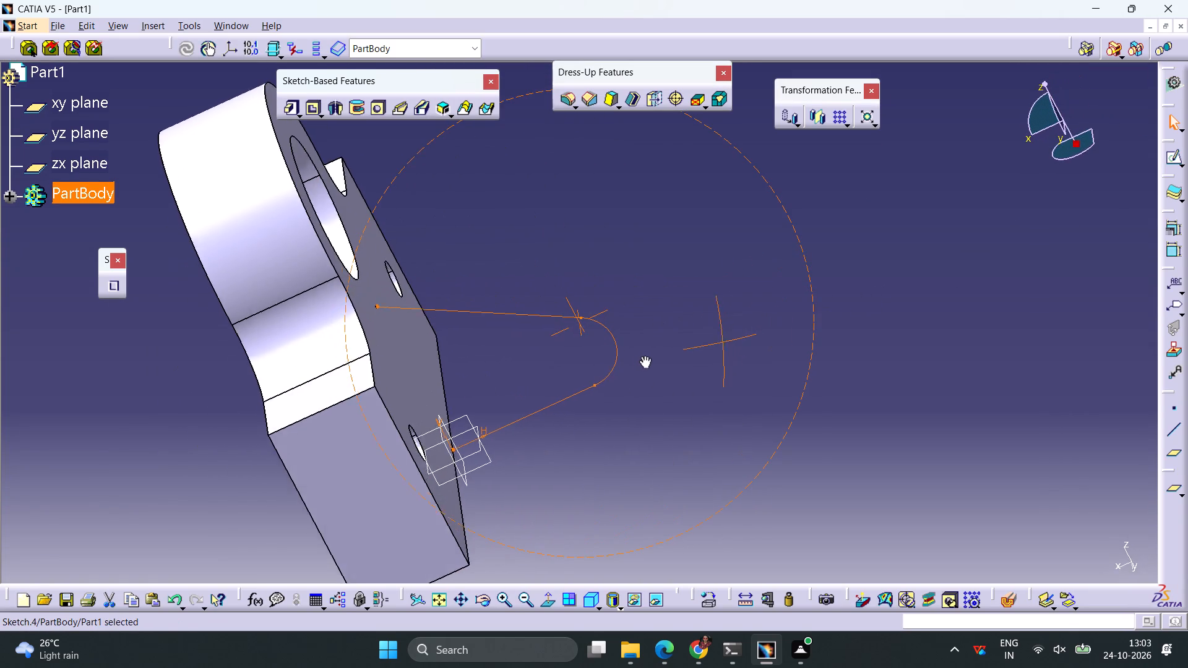
pyautogui.moveTo(643, 356); pyautogui.dragTo(648, 355, button='right')
pyautogui.moveTo(643, 356); pyautogui.dragTo(648, 355, button='middle')
pyautogui.doubleClick(618, 343)
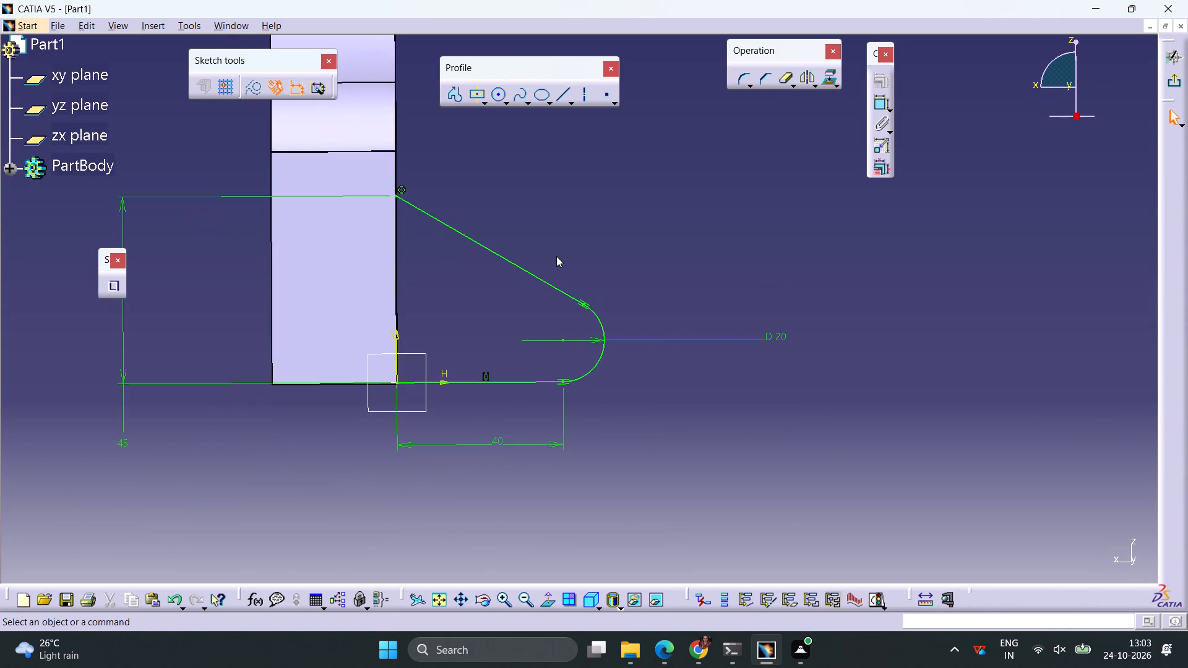
pyautogui.click(562, 92)
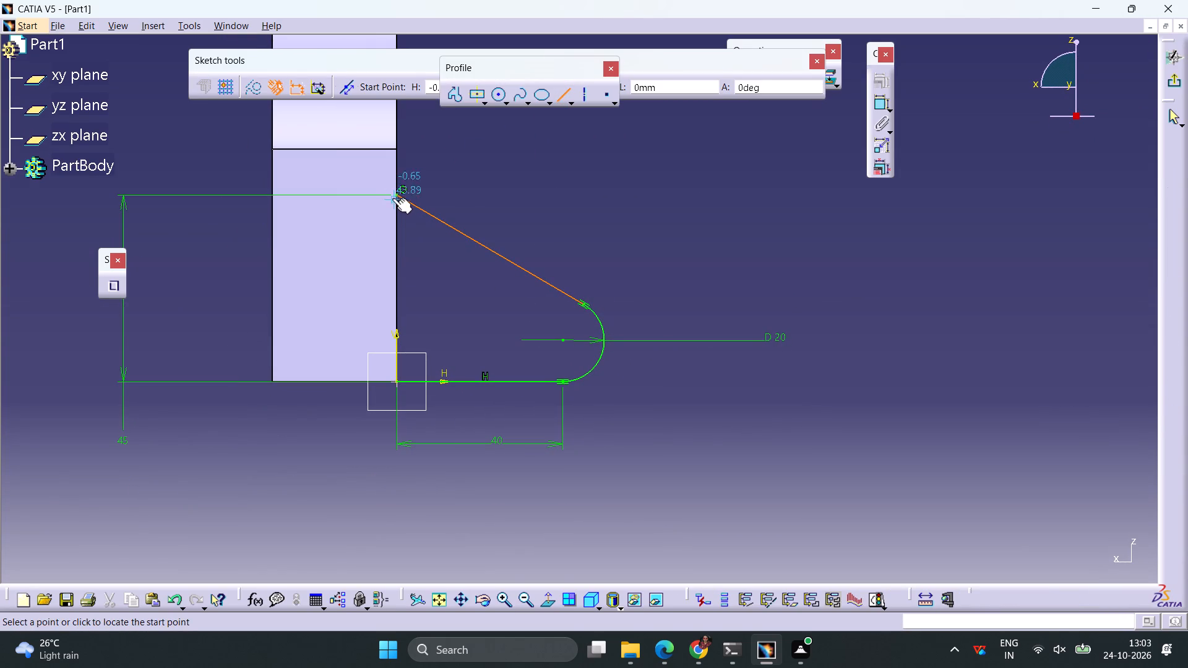
pyautogui.click(395, 196)
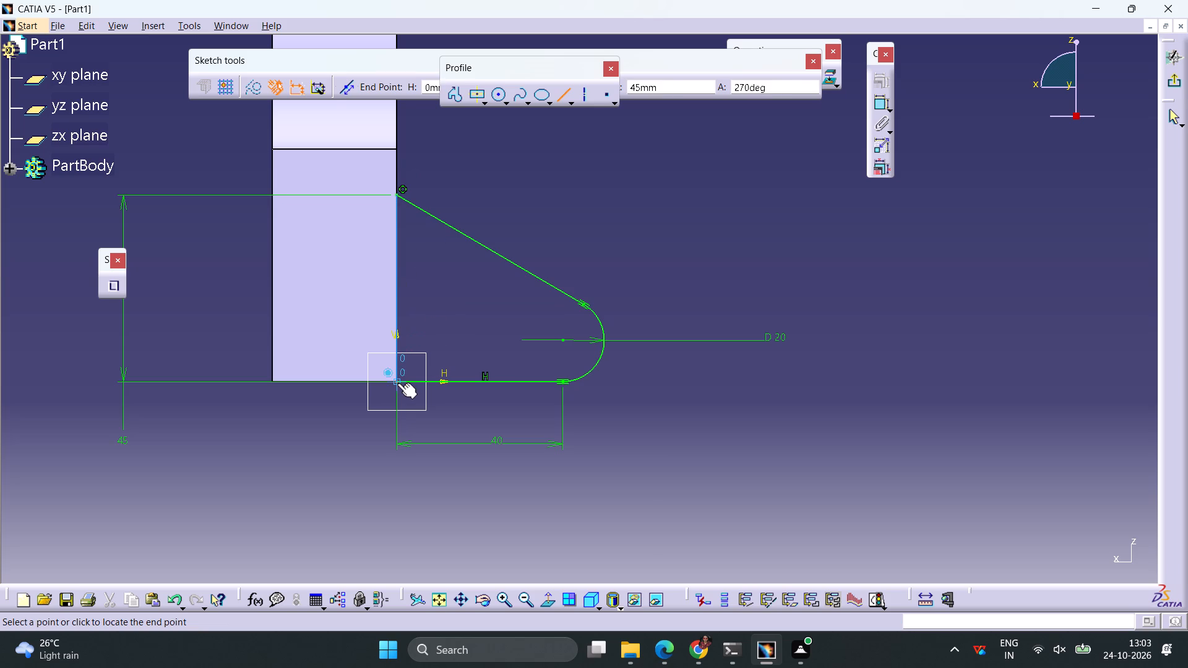
pyautogui.click(397, 383)
pyautogui.click(779, 395)
pyautogui.click(1171, 80)
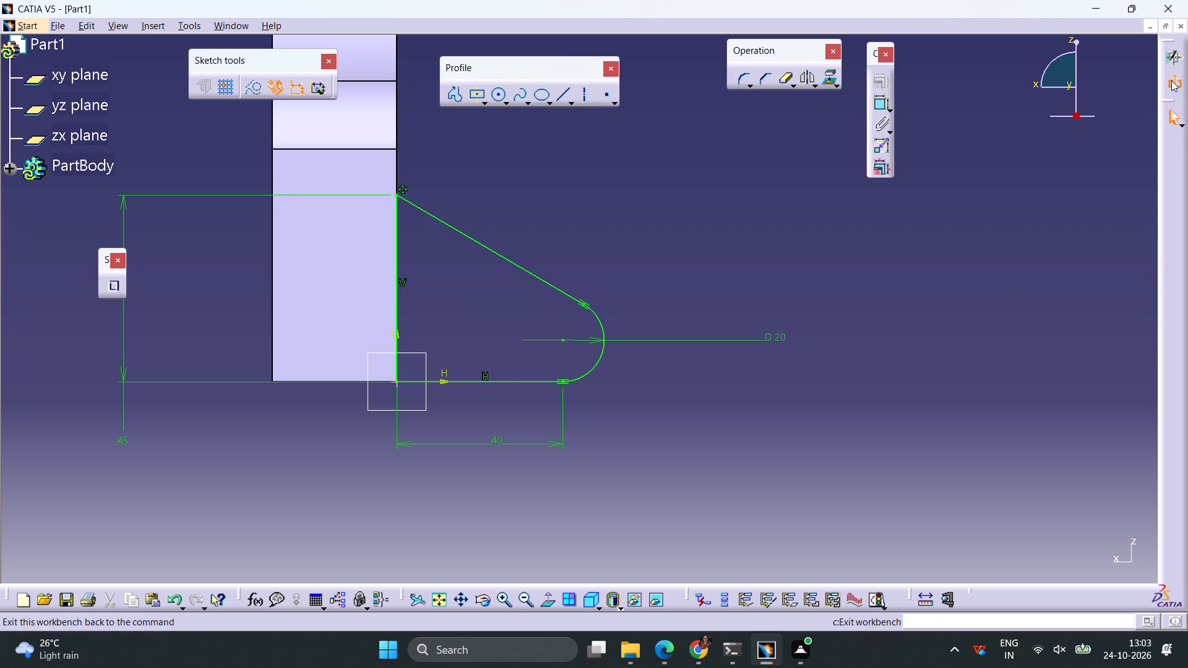
# Start a pad from the closed side-profile sketch with a first limit length of 35 mm and show the second-limit options.
pyautogui.moveTo(744, 288); pyautogui.dragTo(566, 332, button='middle')
pyautogui.moveTo(744, 288); pyautogui.dragTo(566, 332, button='right')
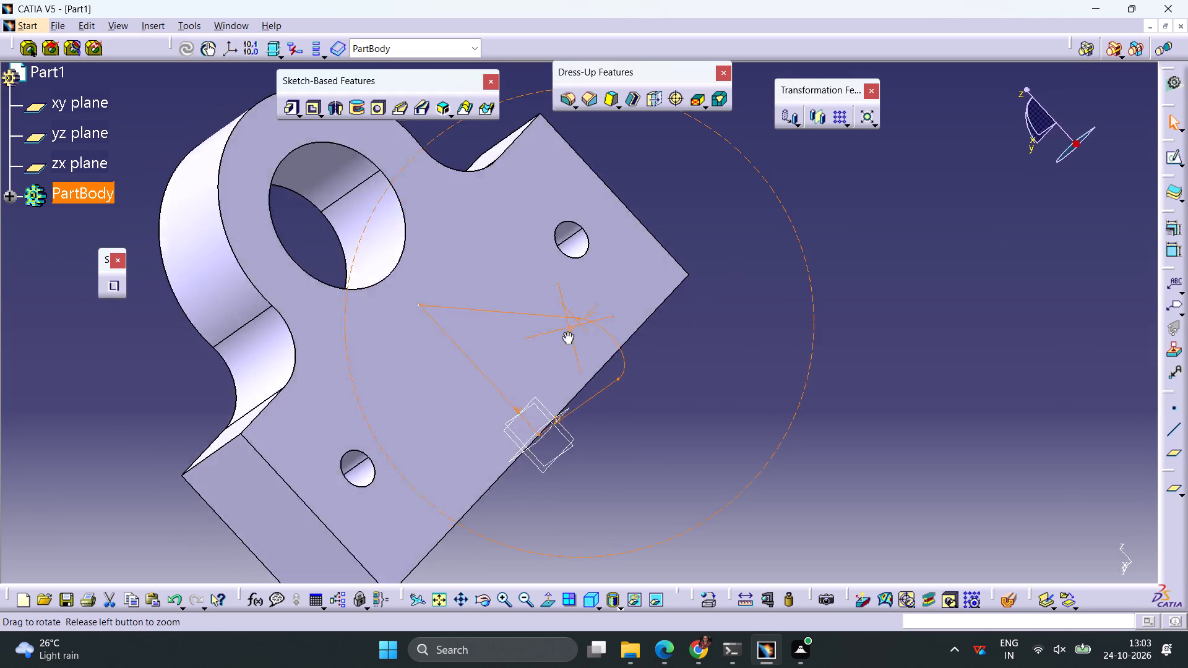
pyautogui.moveTo(566, 332); pyautogui.dragTo(601, 395, button='middle')
pyautogui.moveTo(566, 332); pyautogui.dragTo(601, 395, button='right')
pyautogui.keyDown('ctrl'); pyautogui.moveTo(764, 333); pyautogui.dragTo(764, 377, button='middle'); pyautogui.keyUp('ctrl')
pyautogui.moveTo(771, 367); pyautogui.dragTo(536, 415, button='middle')
pyautogui.moveTo(765, 366); pyautogui.dragTo(536, 415, button='right')
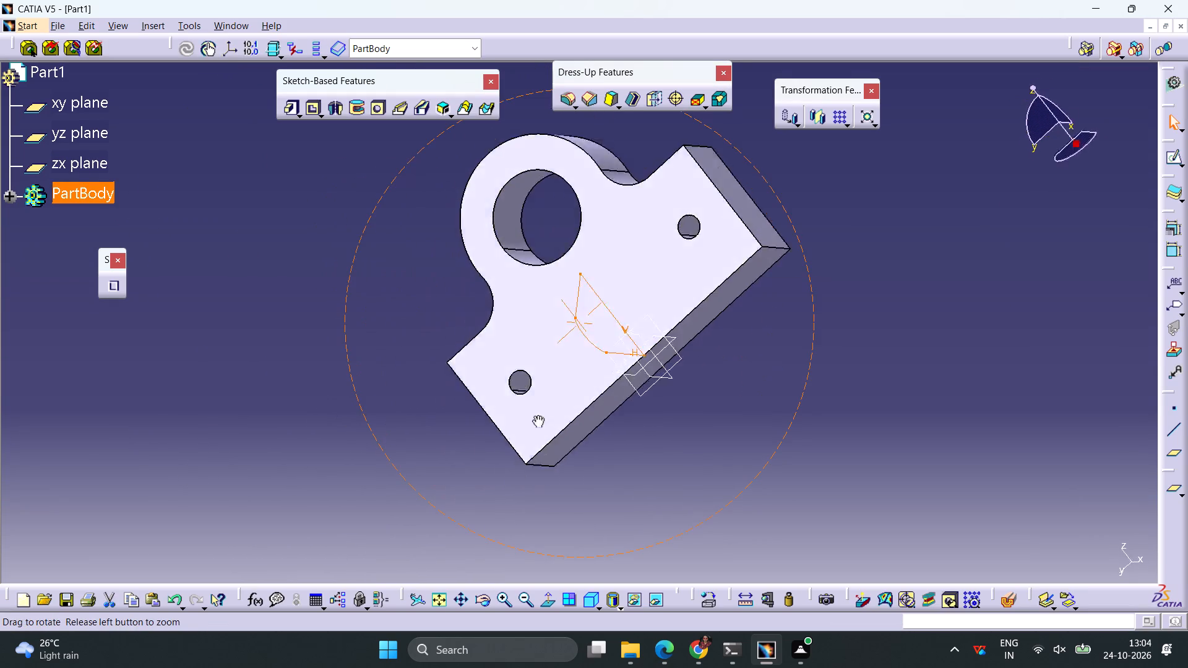
pyautogui.moveTo(536, 415); pyautogui.dragTo(696, 447, button='right')
pyautogui.moveTo(536, 415); pyautogui.dragTo(696, 447, button='middle')
pyautogui.keyDown('ctrl'); pyautogui.moveTo(820, 314); pyautogui.dragTo(821, 354, button='middle'); pyautogui.keyUp('ctrl')
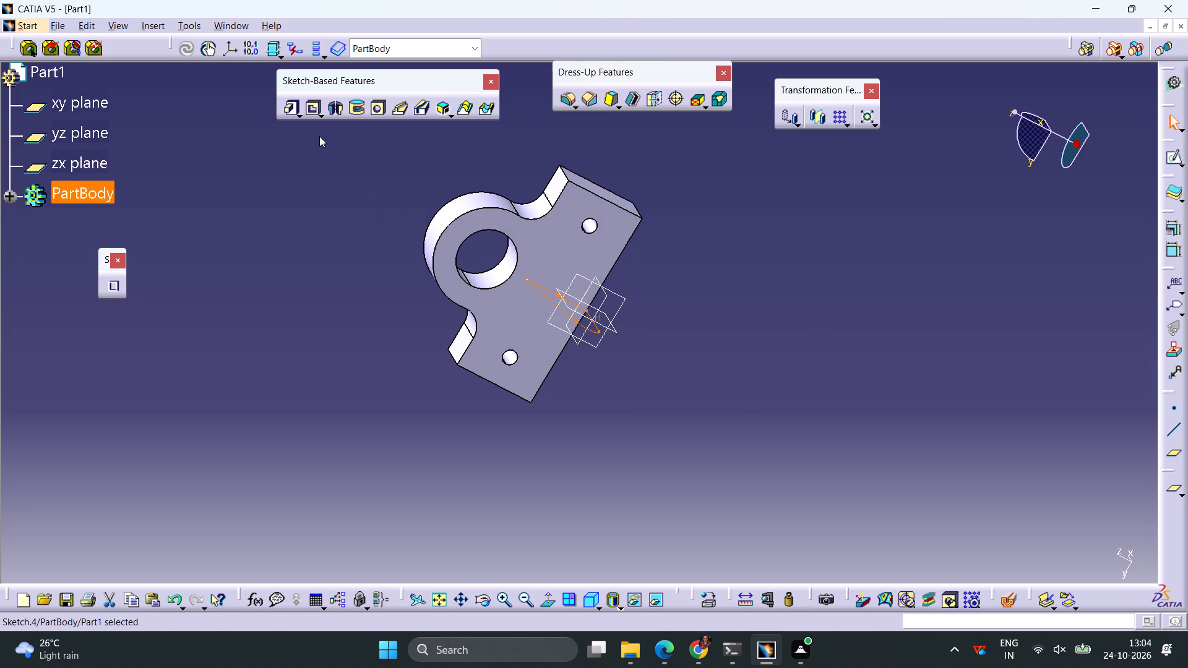
pyautogui.click(288, 110)
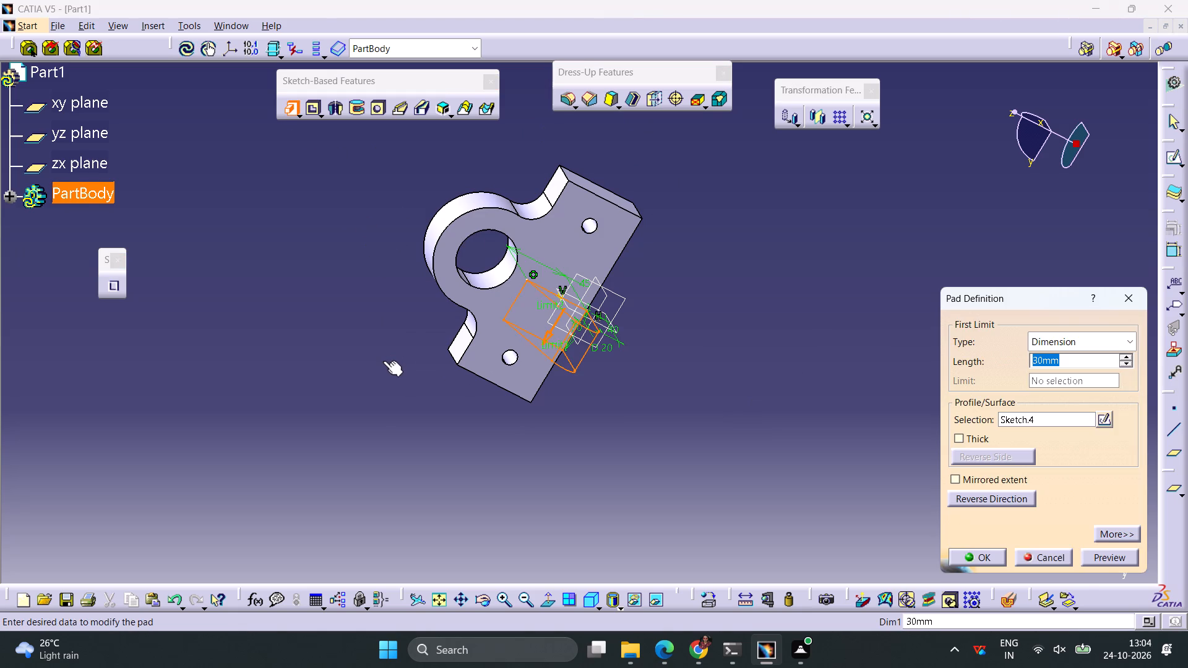
pyautogui.write('20+')
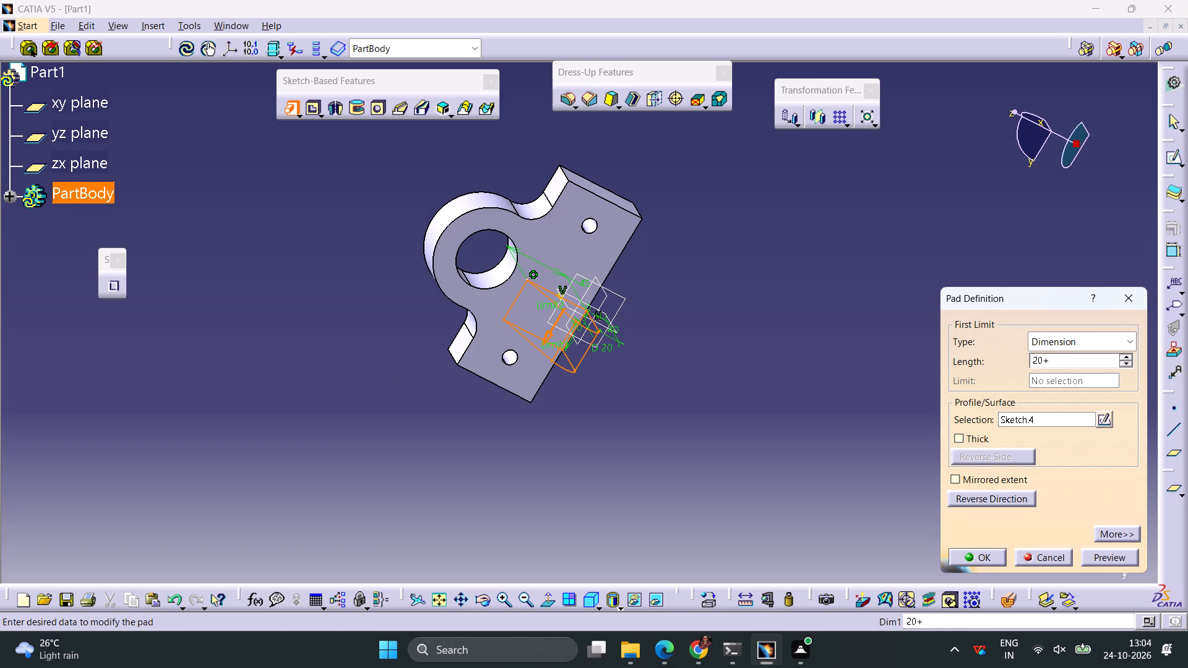
pyautogui.write('15')
pyautogui.click(1104, 531)
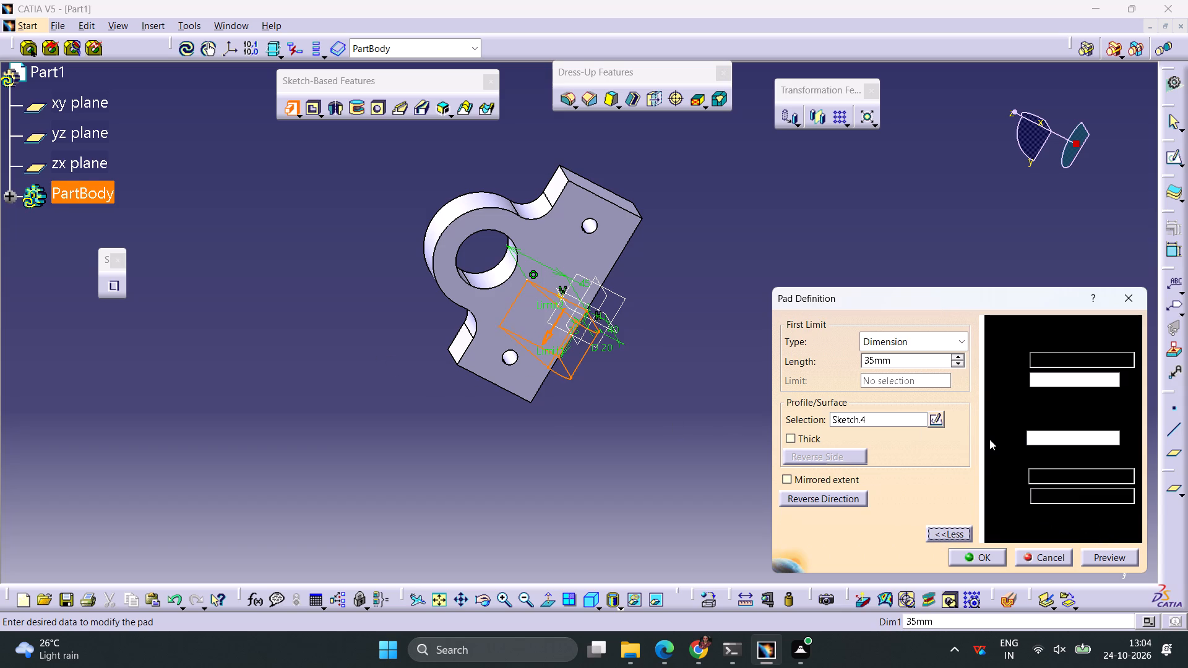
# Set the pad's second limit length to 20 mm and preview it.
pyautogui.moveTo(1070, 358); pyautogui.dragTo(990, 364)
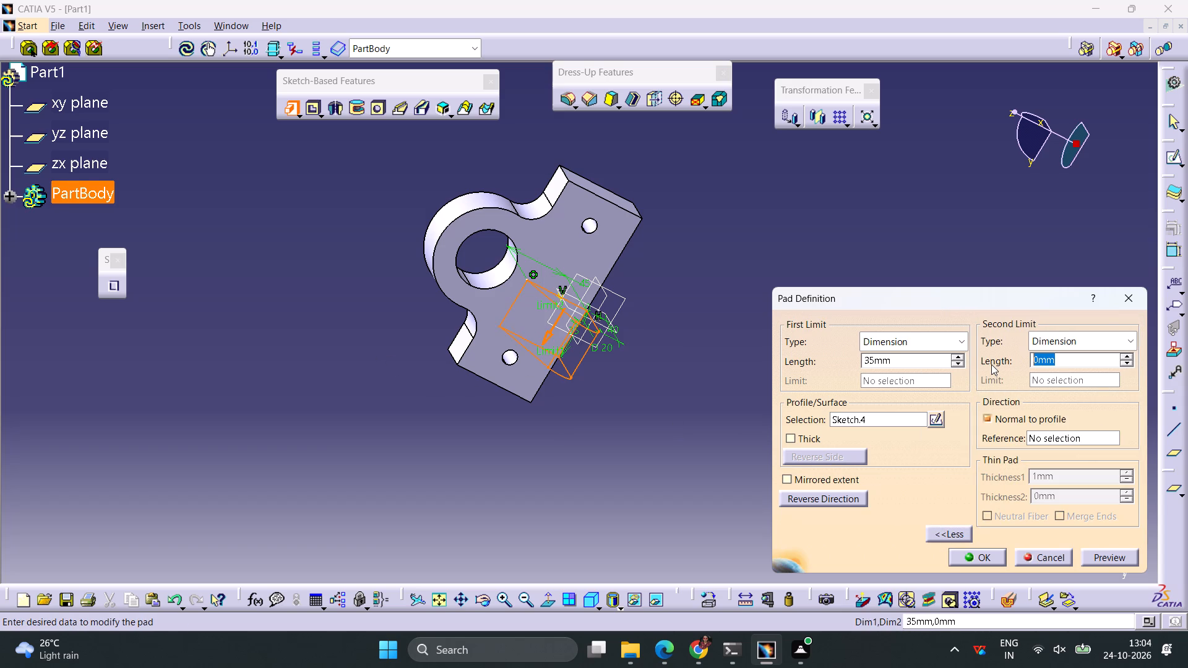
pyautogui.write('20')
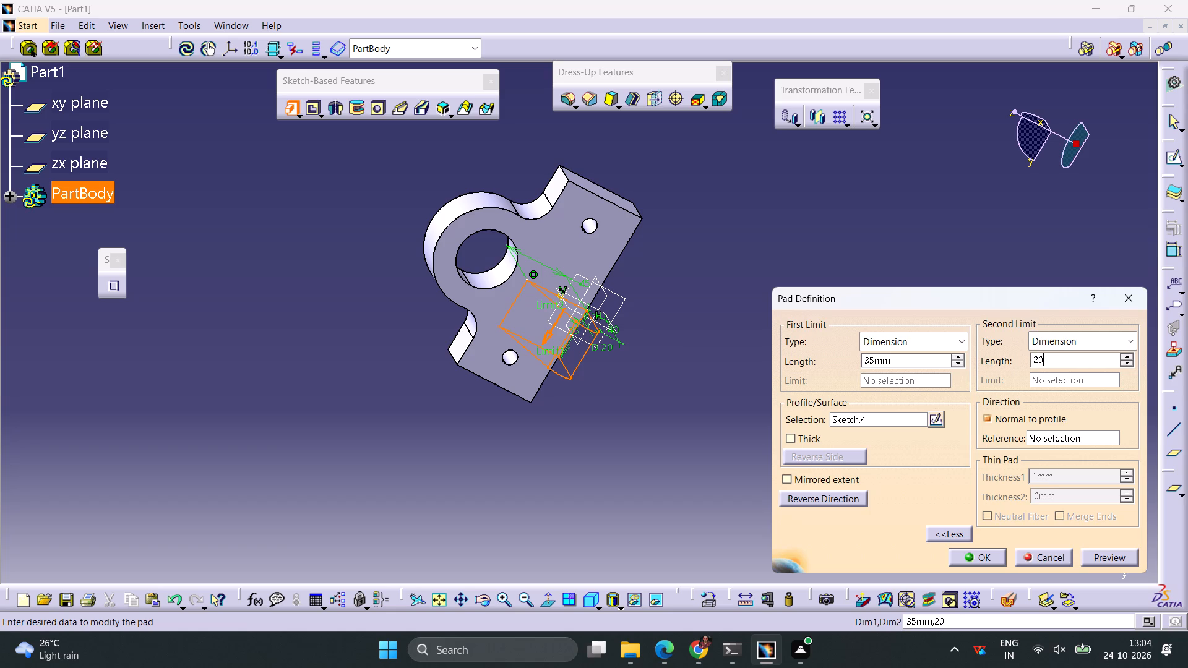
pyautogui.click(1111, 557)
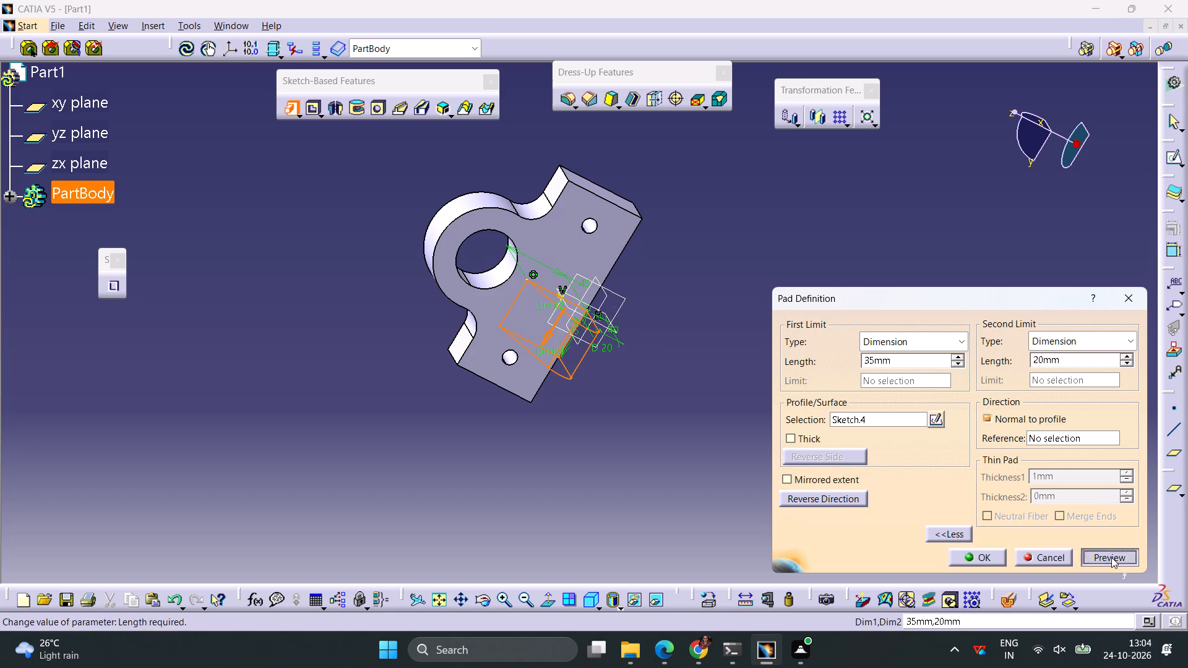
# Set the pad's second limit length to -20 mm, preview it and create the pad.
pyautogui.moveTo(1075, 359); pyautogui.dragTo(1012, 367)
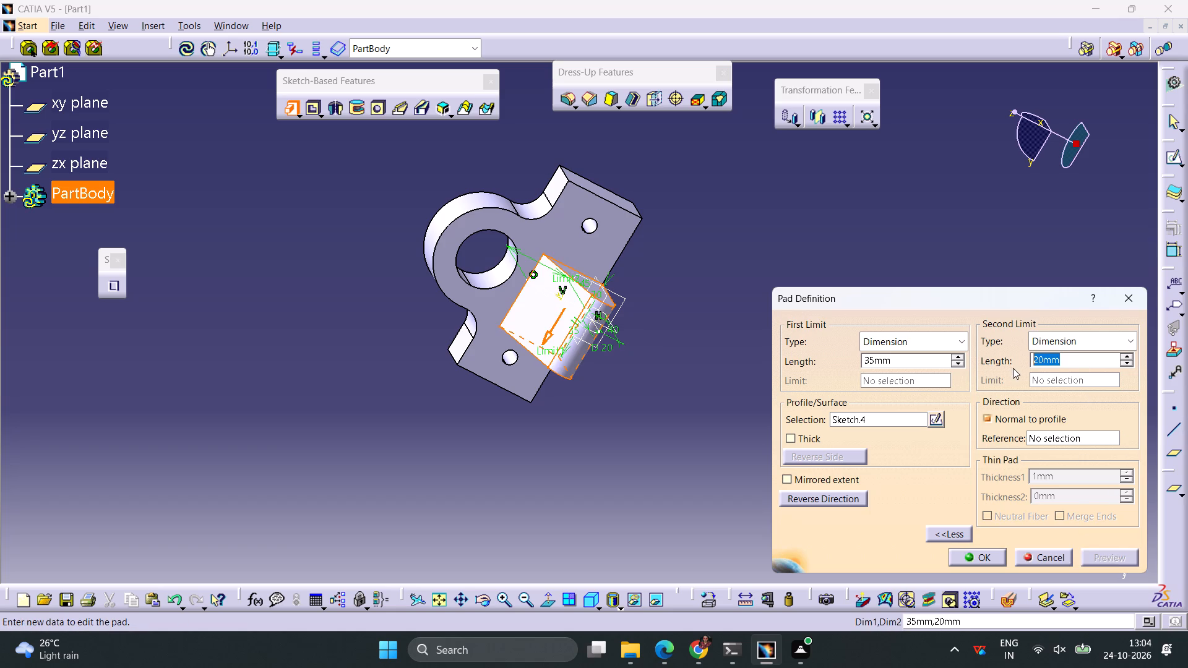
pyautogui.write('-20')
pyautogui.click(749, 492)
pyautogui.click(1103, 558)
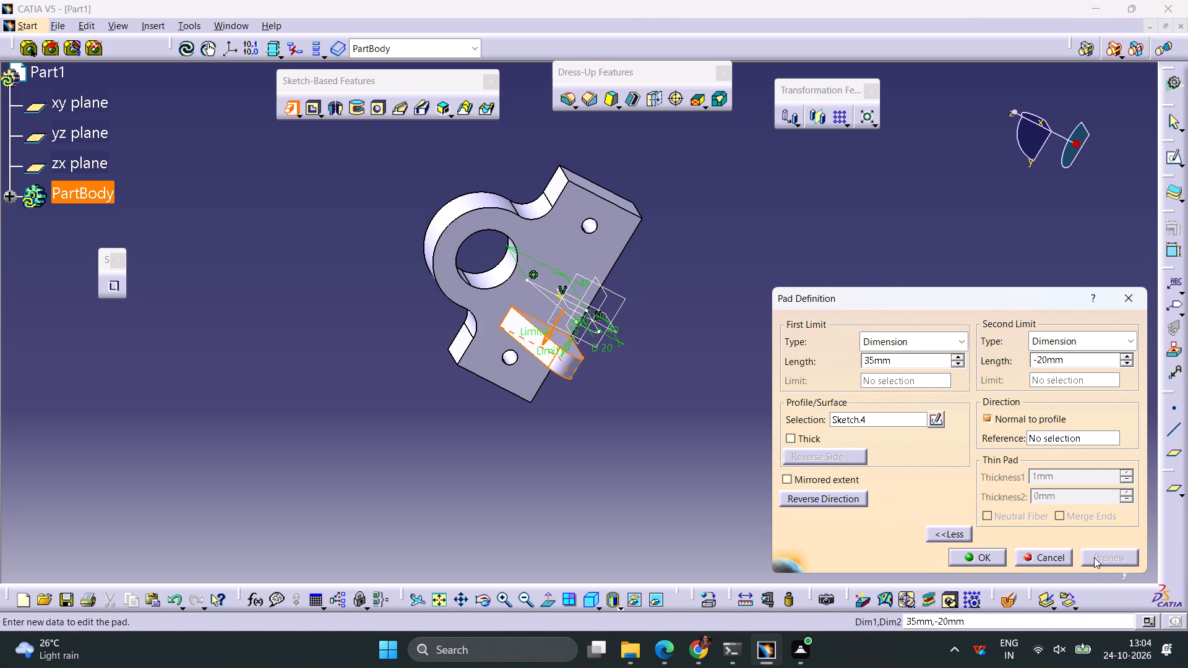
pyautogui.click(984, 557)
pyautogui.click(804, 426)
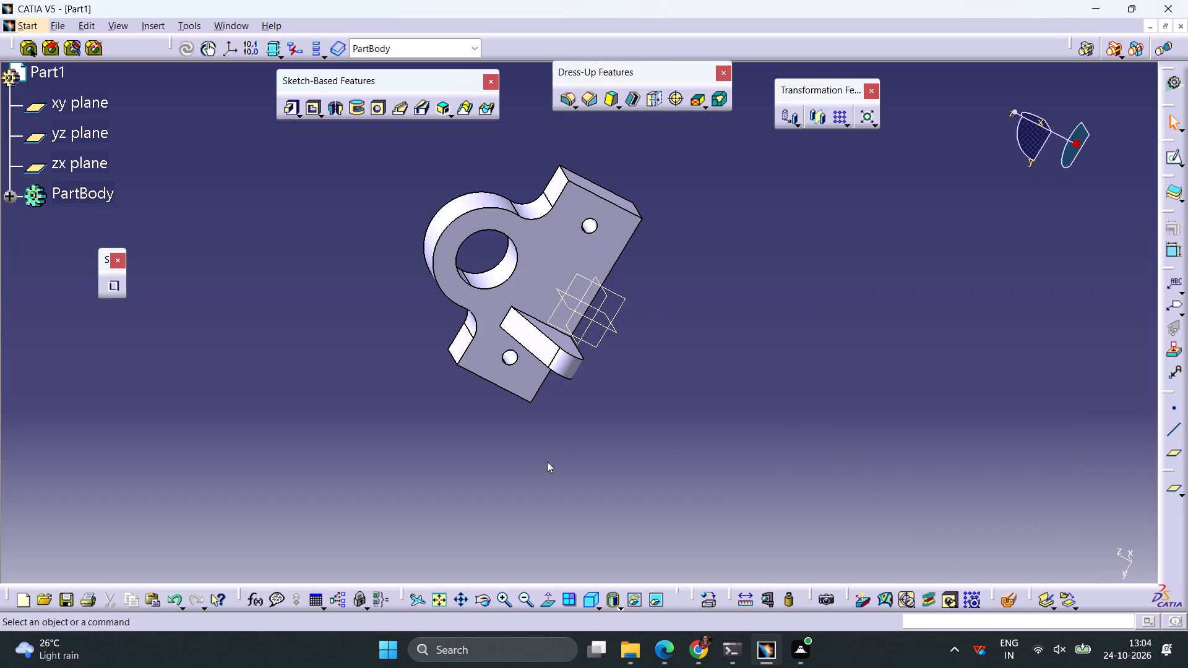
# Mirror the side rib pad about the zx plane, leaving Keep Specifications off.
pyautogui.moveTo(514, 465); pyautogui.dragTo(480, 268, button='middle')
pyautogui.moveTo(508, 461); pyautogui.dragTo(480, 268, button='right')
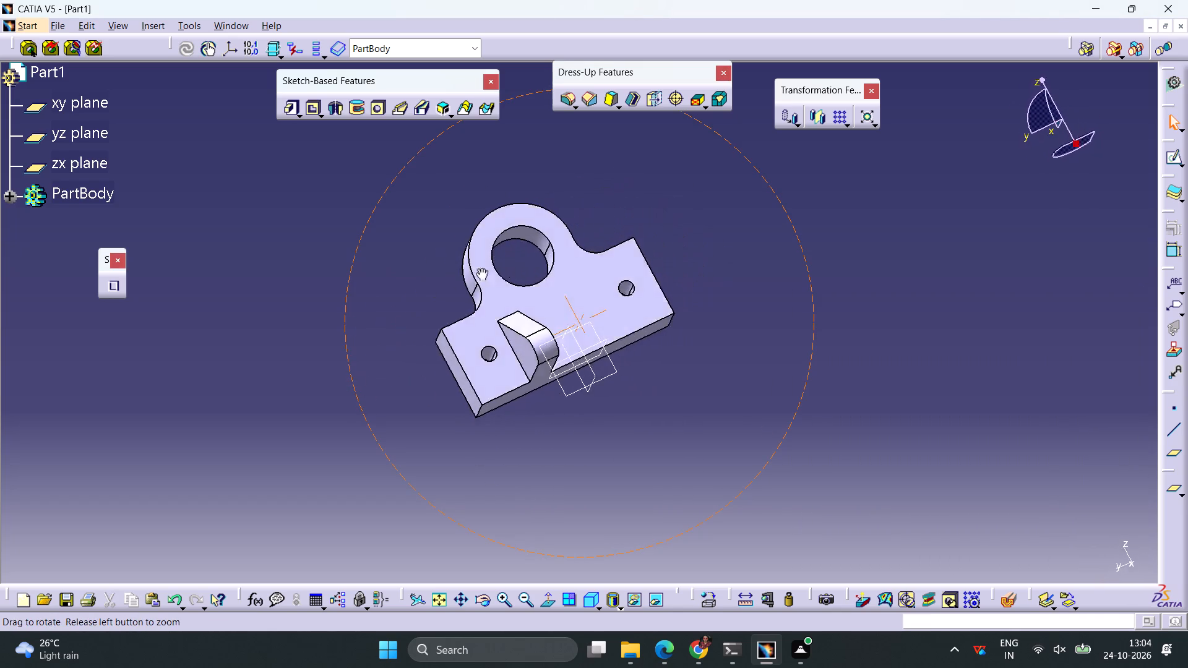
pyautogui.moveTo(480, 268); pyautogui.dragTo(520, 393, button='right')
pyautogui.moveTo(480, 268); pyautogui.dragTo(520, 393, button='middle')
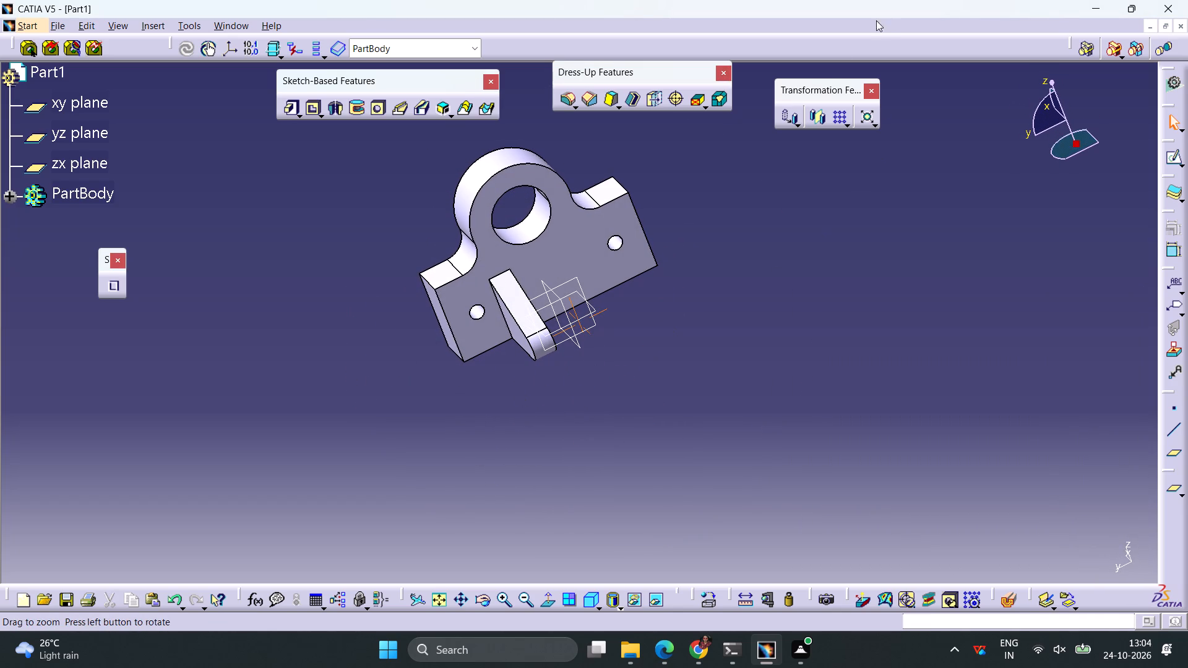
pyautogui.click(816, 122)
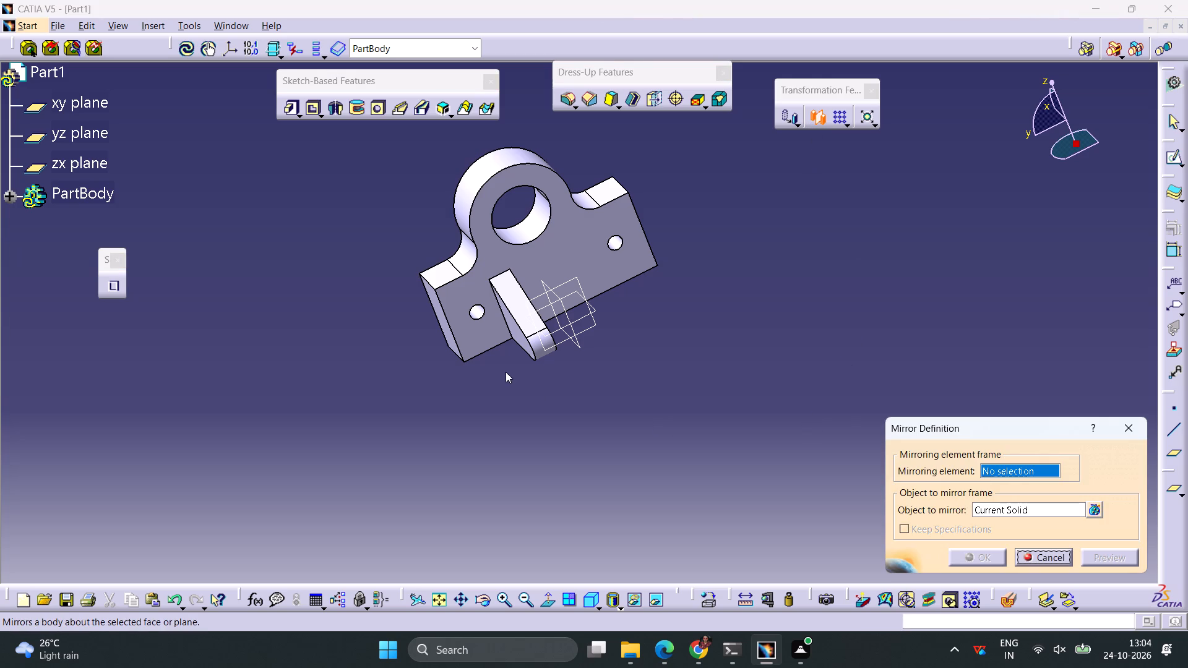
pyautogui.click(993, 514)
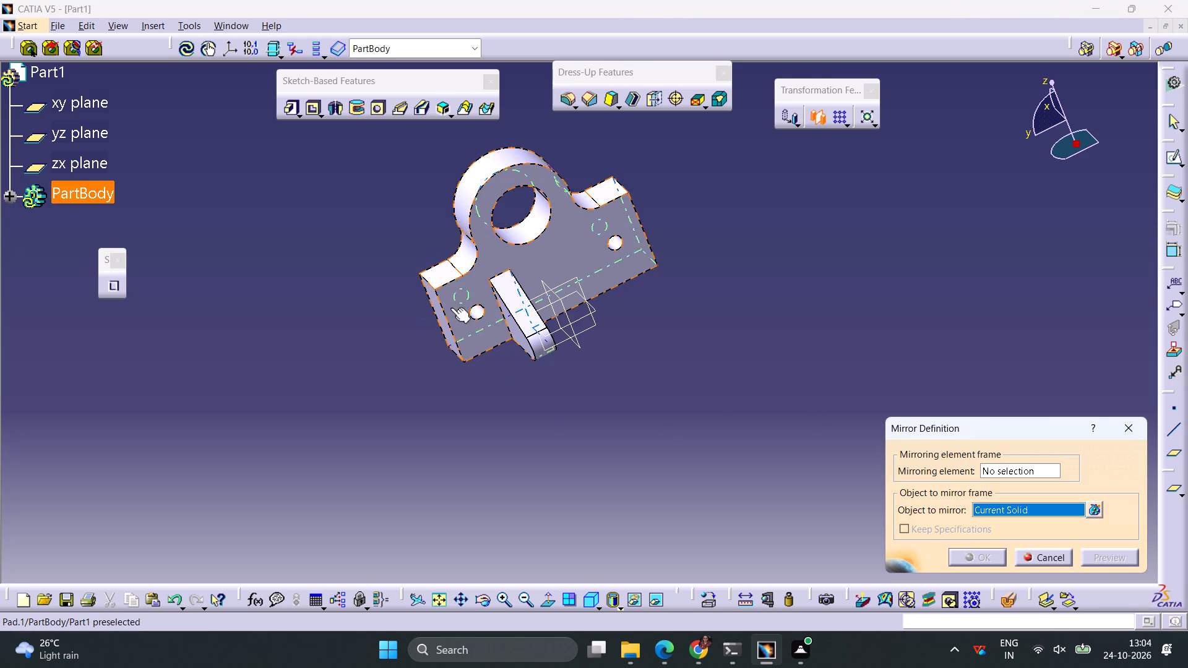
pyautogui.click(525, 327)
pyautogui.click(1014, 466)
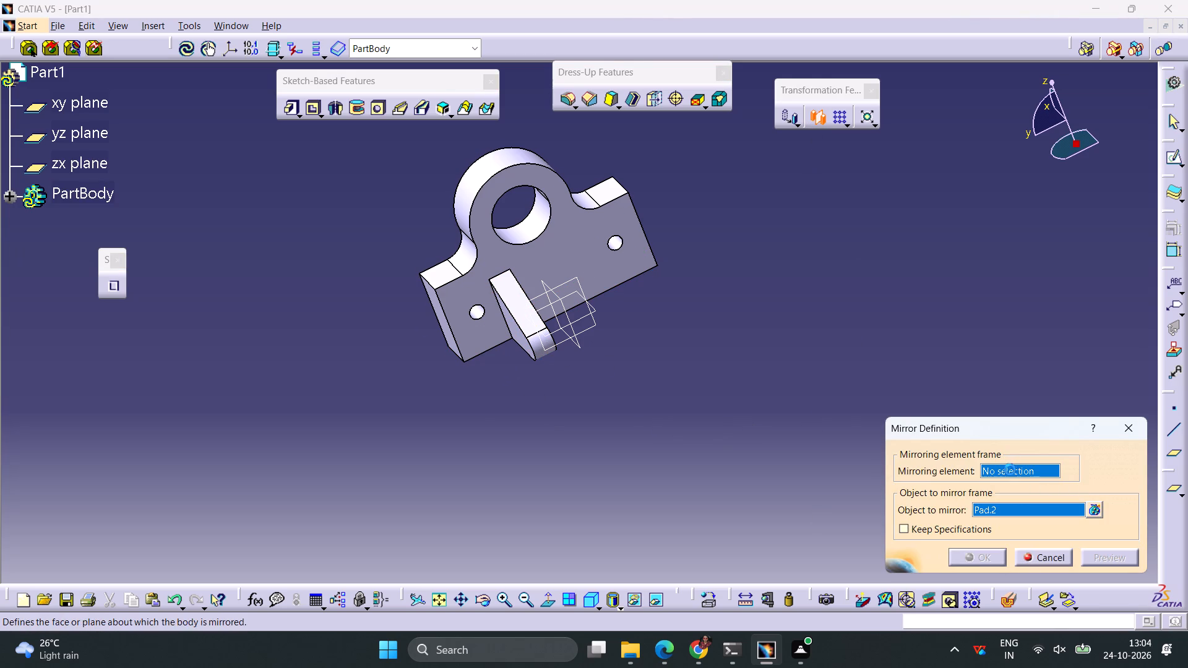
pyautogui.click(567, 320)
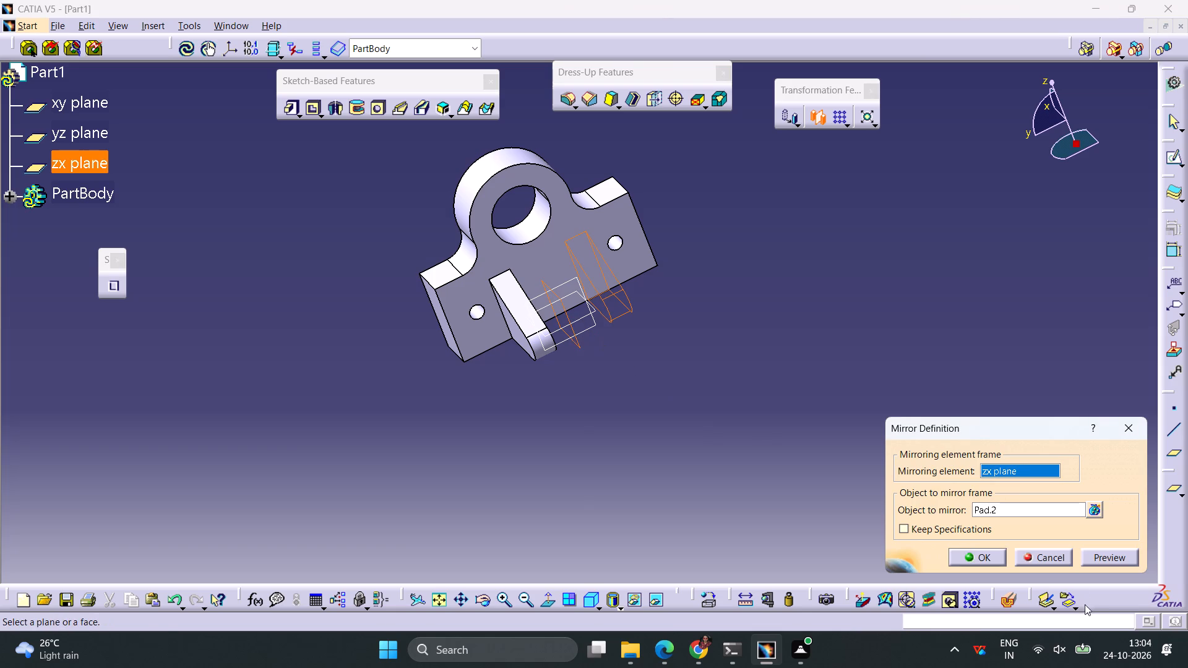
pyautogui.click(982, 555)
pyautogui.click(721, 414)
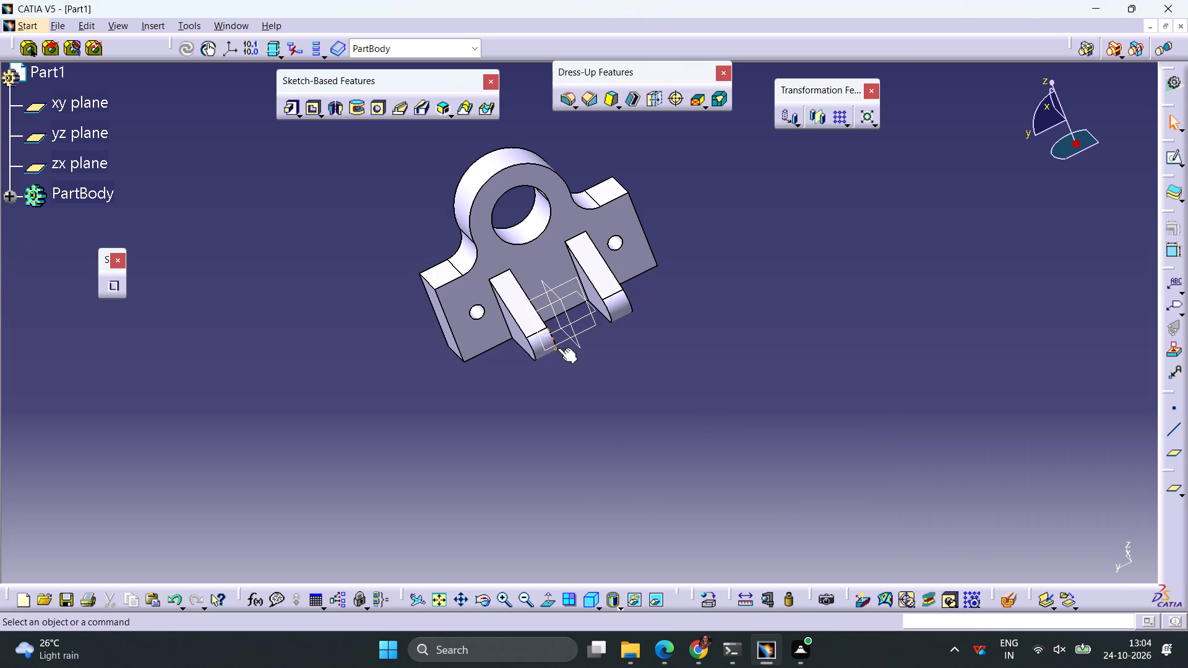
# Start a sketch on the zx plane and draw a circle about 65 mm in diameter, clear of the part.
pyautogui.click(575, 341)
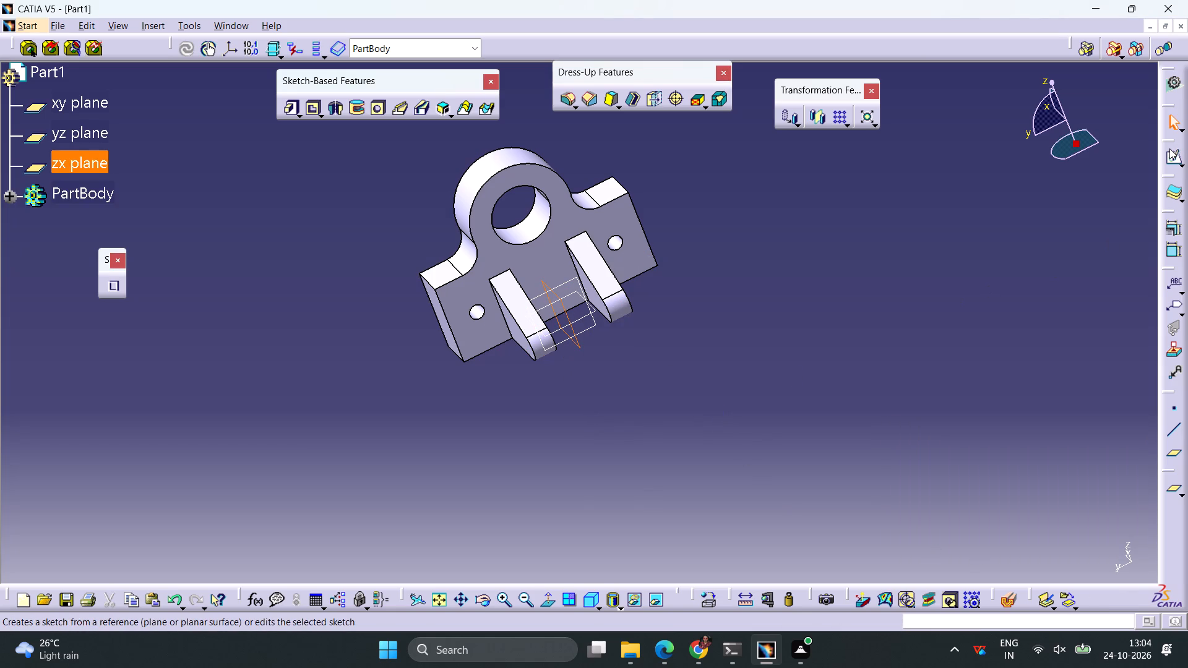
pyautogui.click(1171, 157)
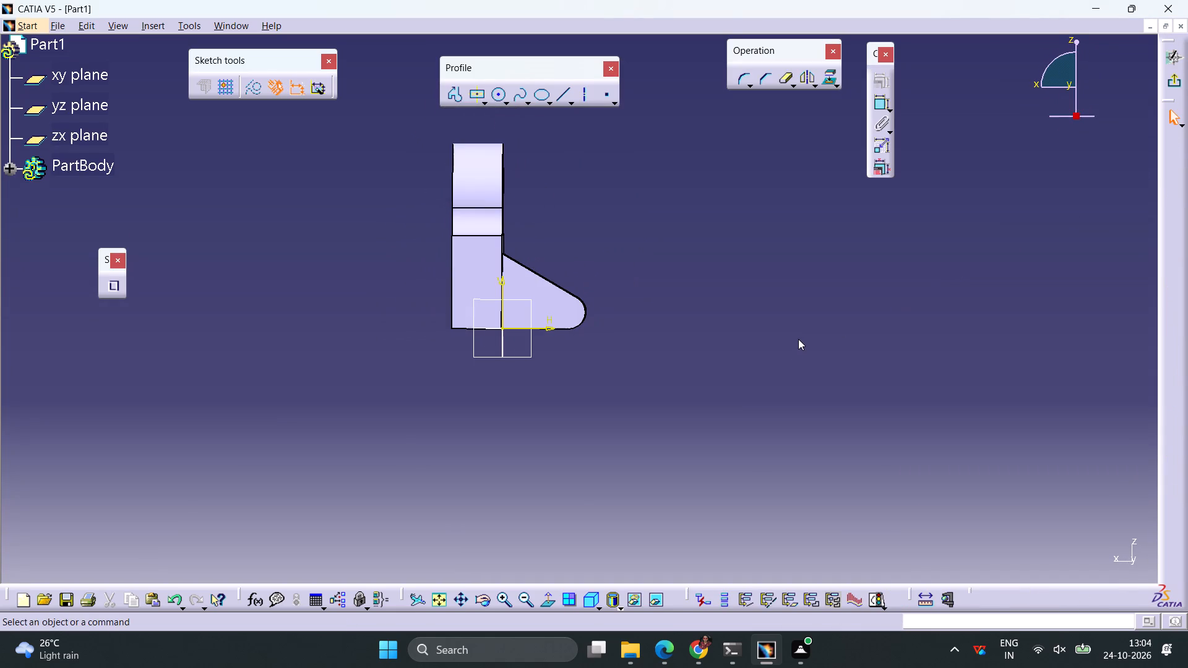
pyautogui.click(497, 96)
pyautogui.click(760, 437)
pyautogui.click(810, 417)
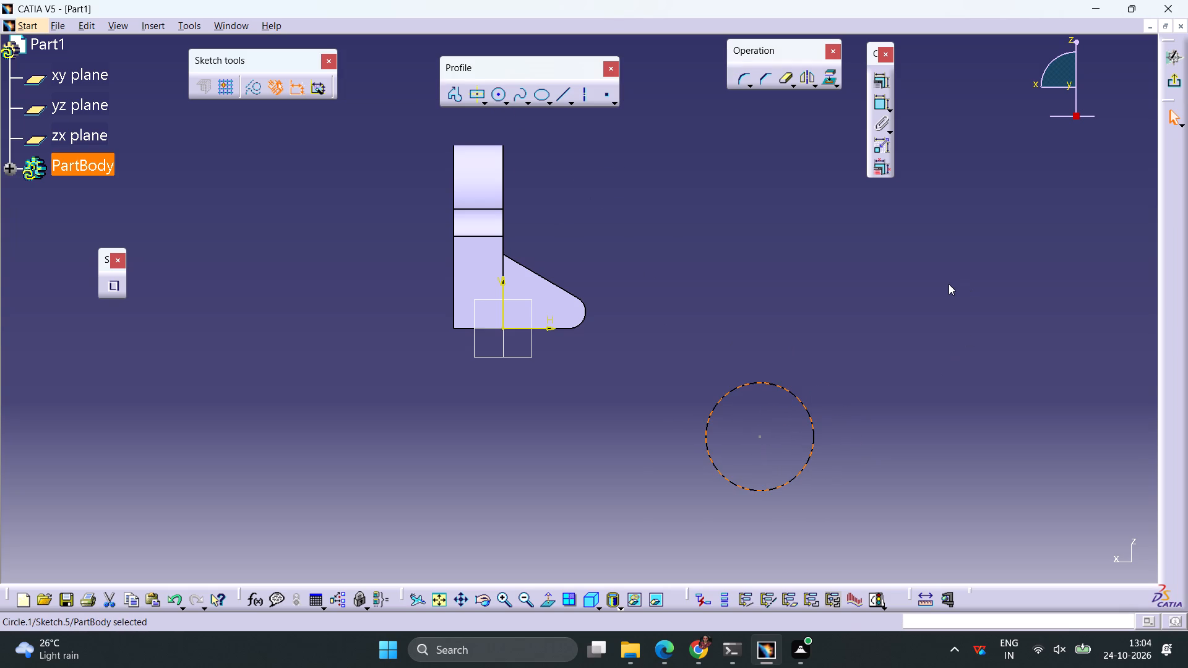
# Dimension the circle's diameter and set it to 10 mm.
pyautogui.click(873, 106)
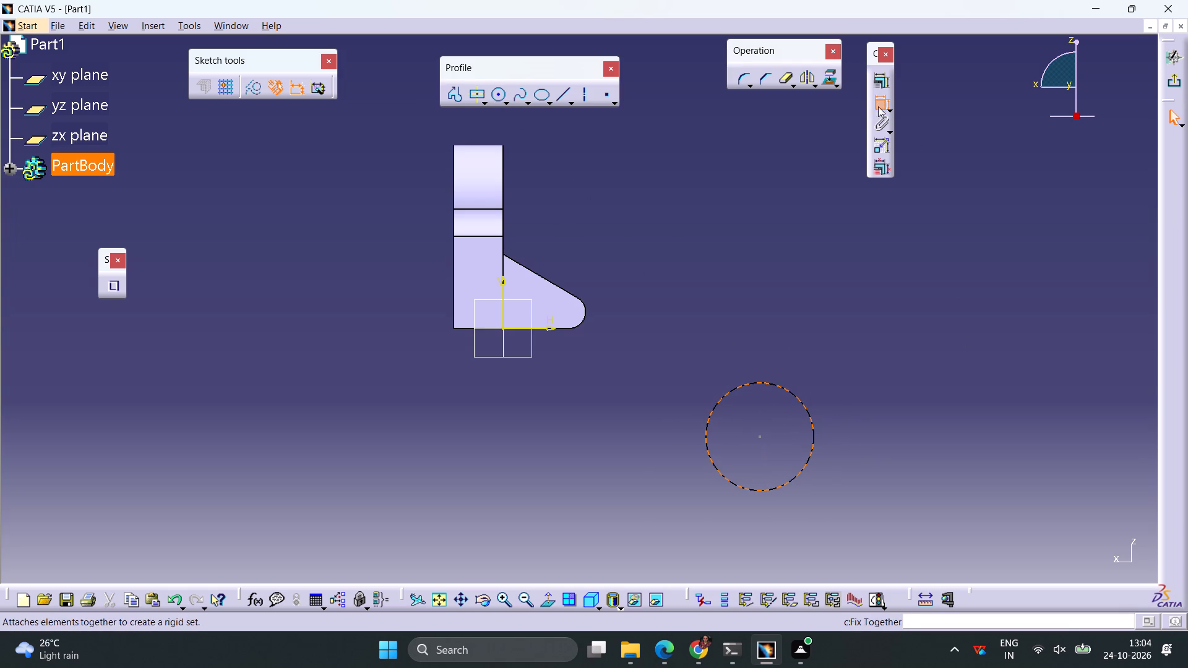
pyautogui.click(956, 429)
pyautogui.doubleClick(964, 426)
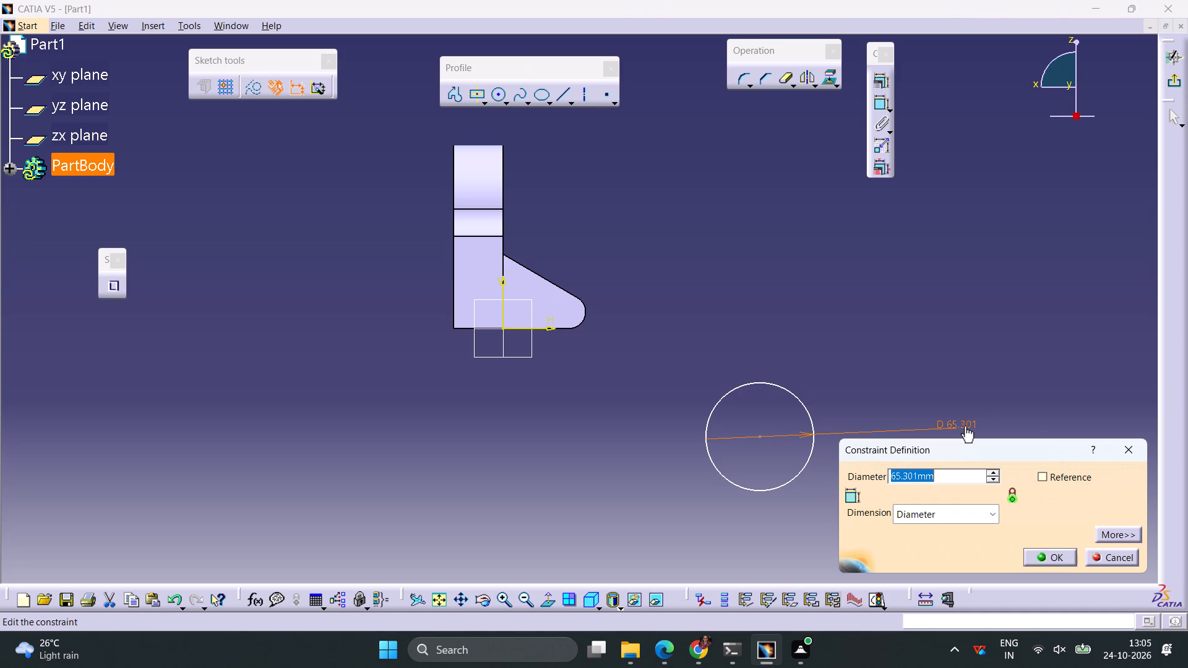
pyautogui.write('10')
pyautogui.press('Return')
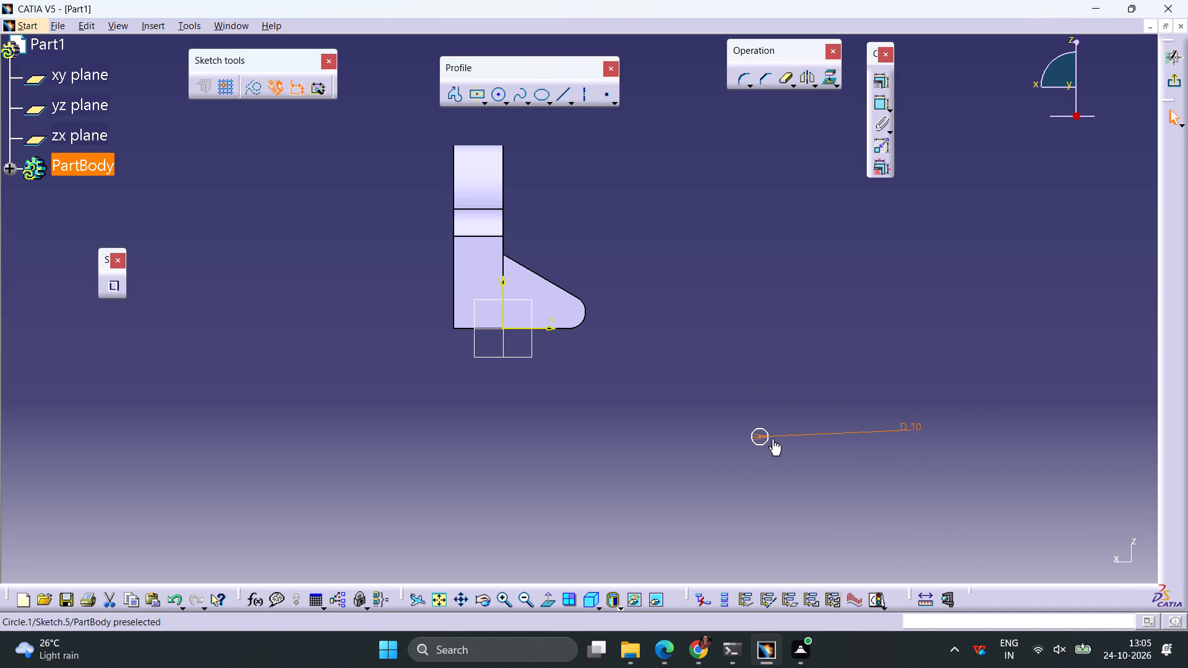
# Make the 10 mm circle concentric with the rib's rounded end and exit the sketch.
pyautogui.click(764, 439)
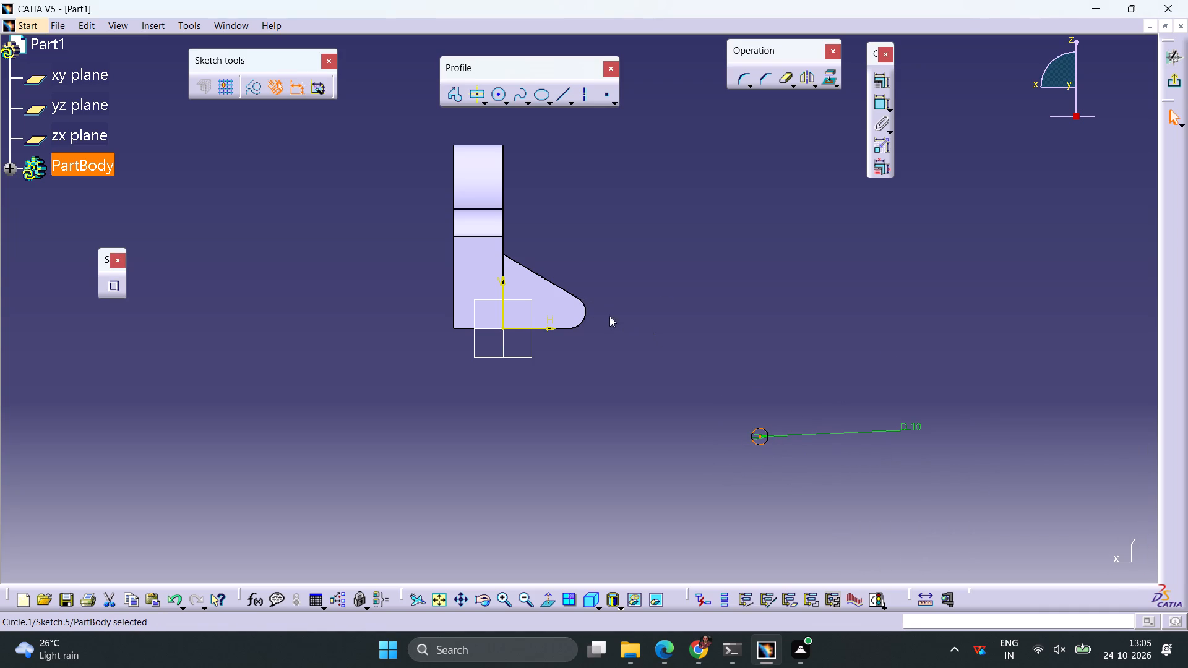
pyautogui.keyDown('ctrl'); pyautogui.click(583, 319); pyautogui.keyUp('ctrl')
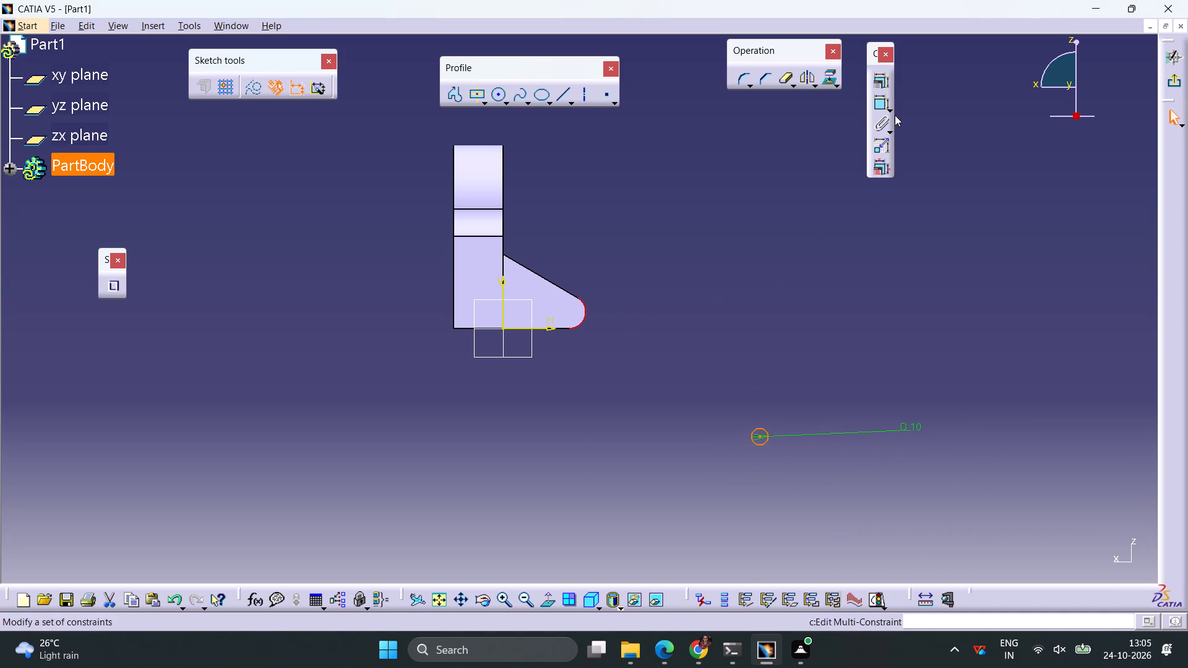
pyautogui.click(878, 82)
pyautogui.click(1096, 362)
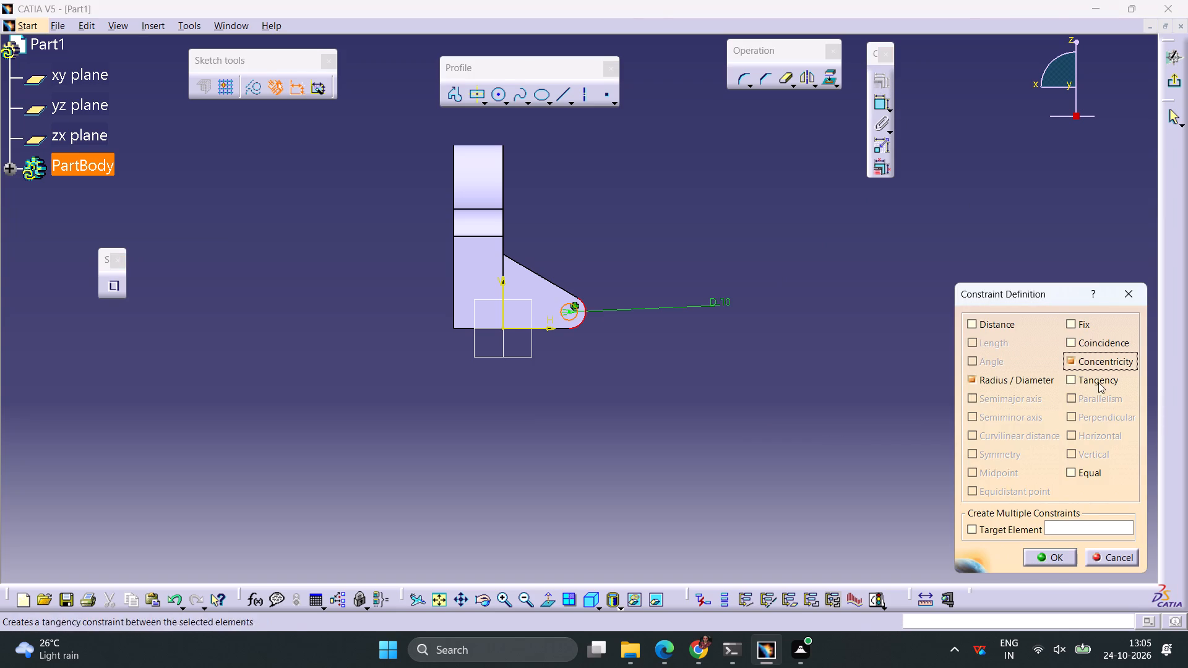
pyautogui.click(1051, 558)
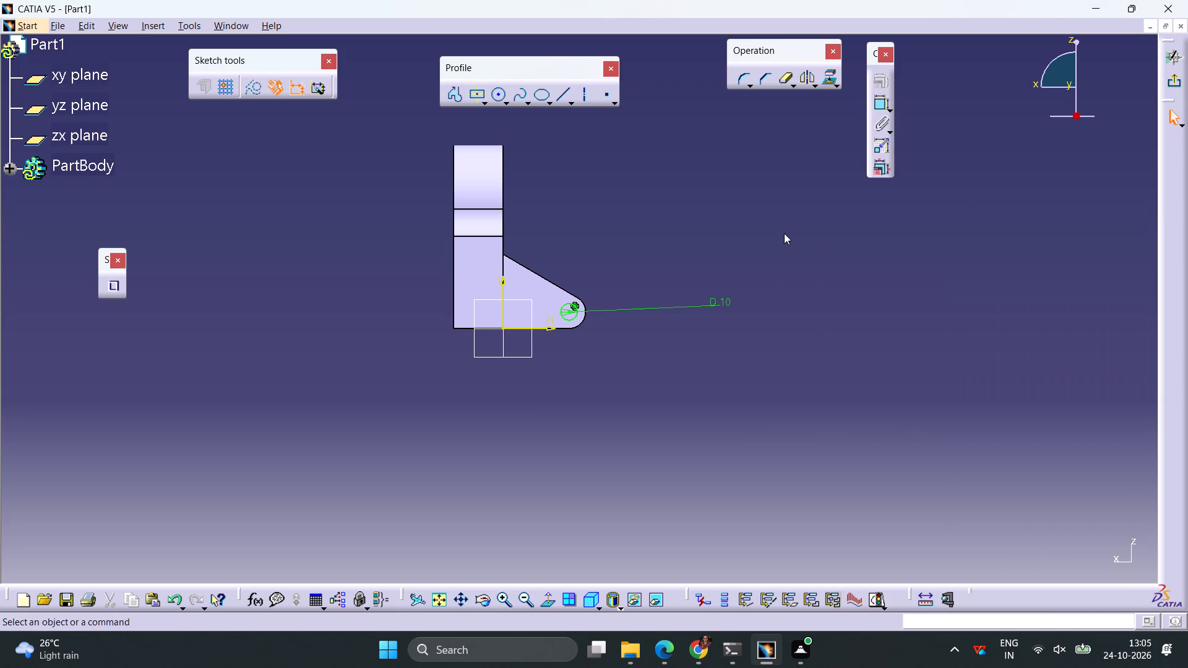
pyautogui.click(1175, 85)
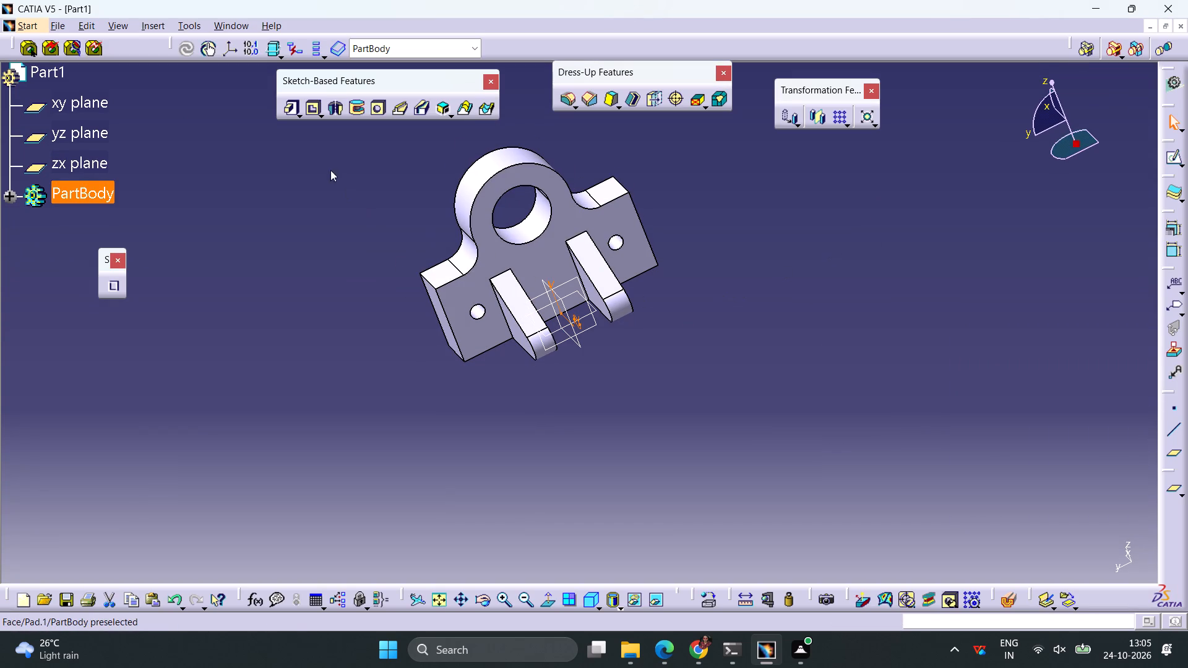
# Cut a pocket from the 10 mm circle through both ribs, with mirrored extent and the limit type Up to last, previewing it first.
pyautogui.click(308, 106)
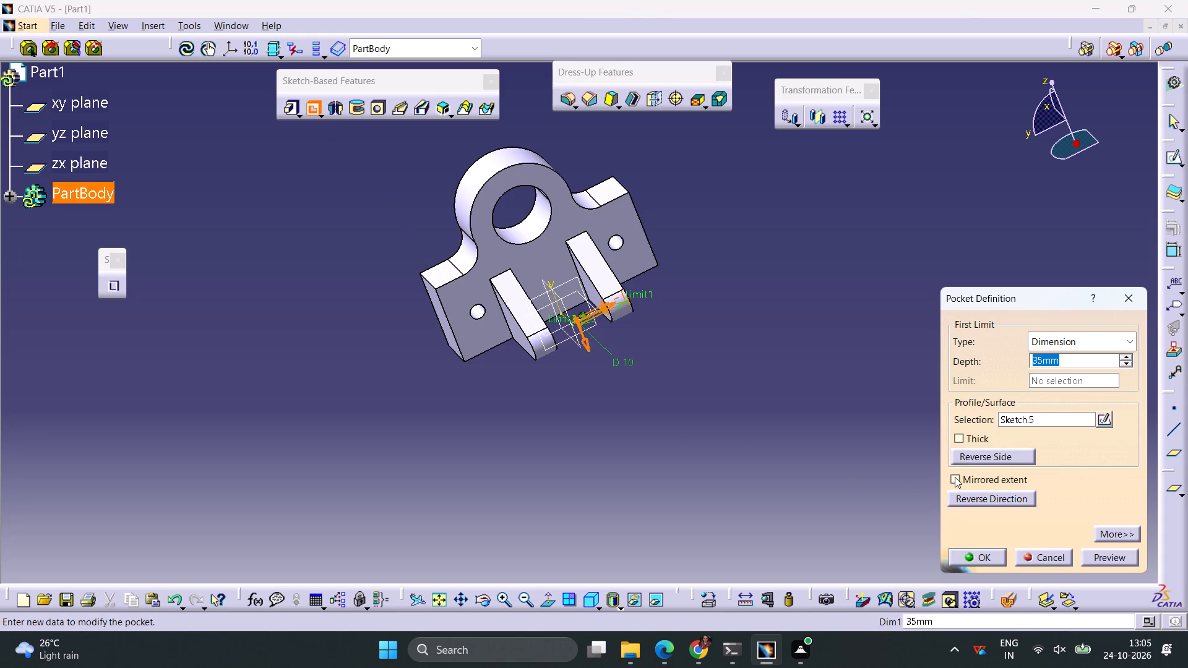
pyautogui.click(981, 480)
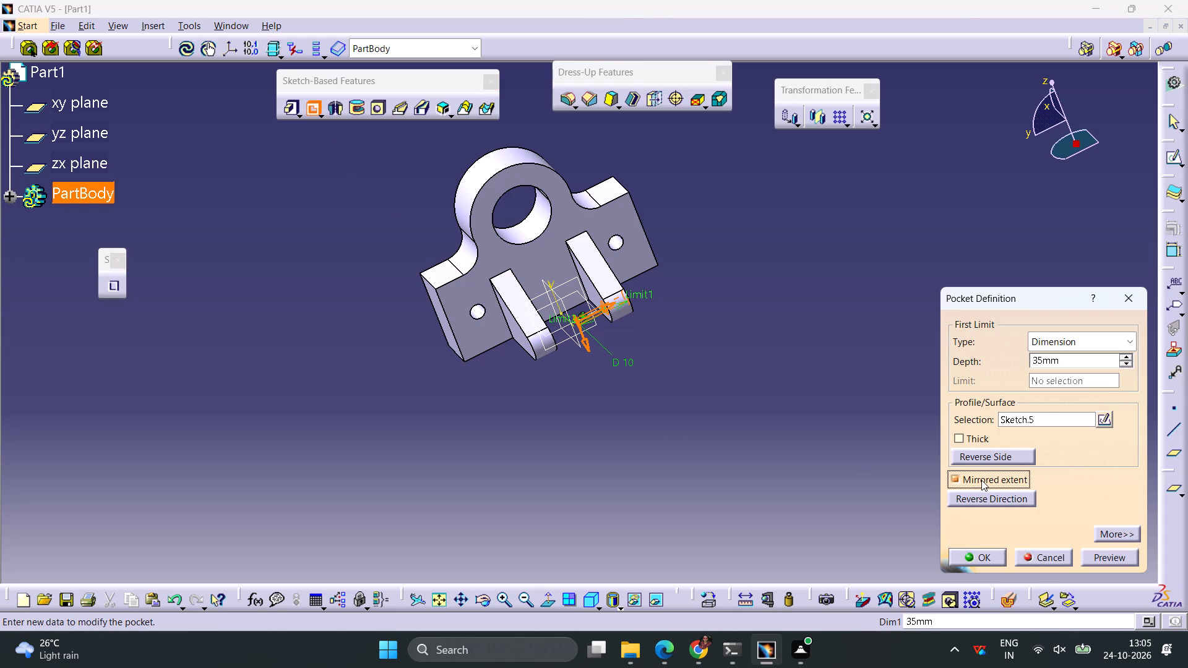
pyautogui.click(1123, 344)
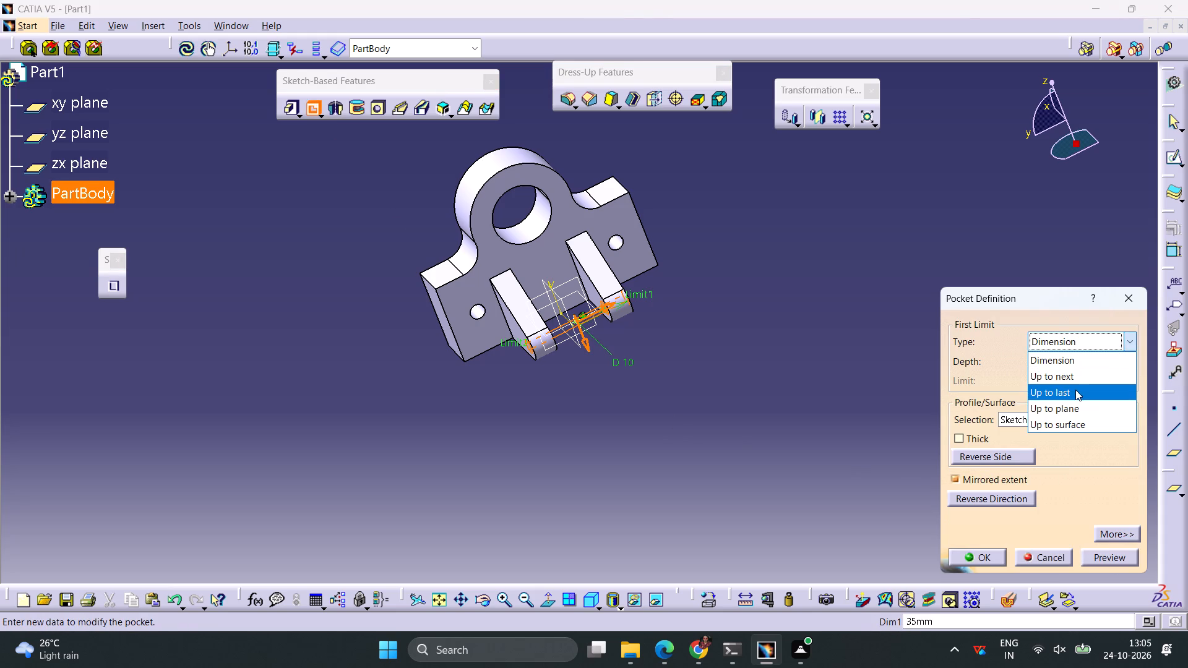
pyautogui.click(1075, 390)
pyautogui.click(1113, 560)
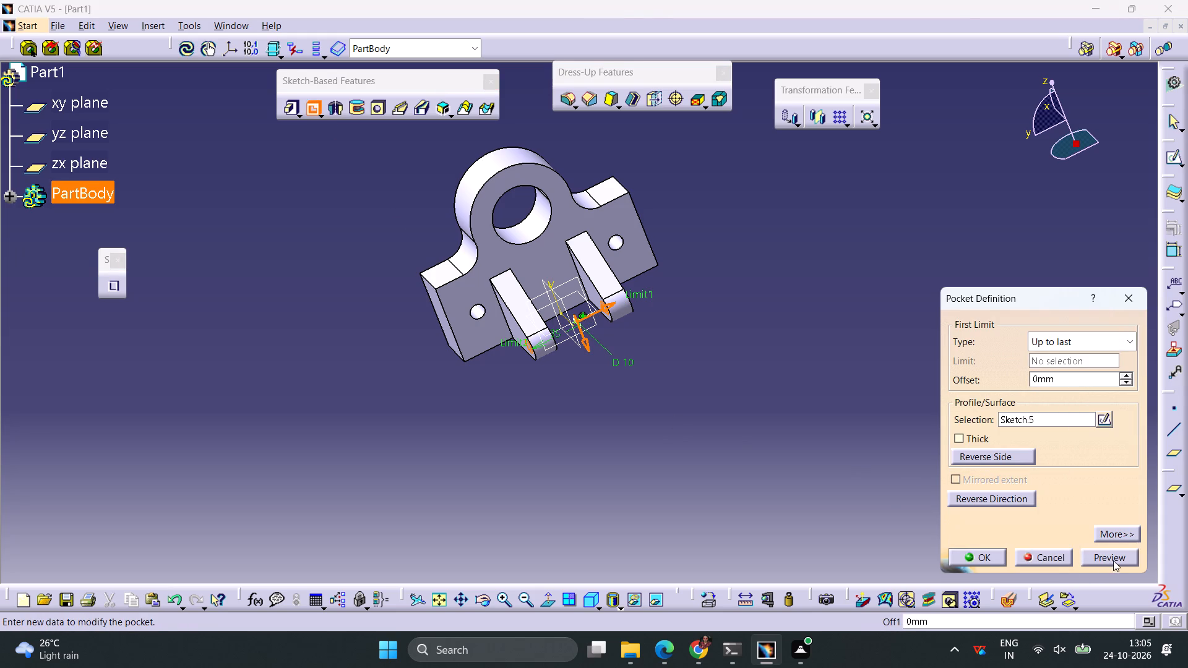
pyautogui.moveTo(449, 400); pyautogui.dragTo(618, 275, button='middle')
pyautogui.scroll(1, 449, 400)
pyautogui.moveTo(450, 399); pyautogui.dragTo(618, 275, button='right')
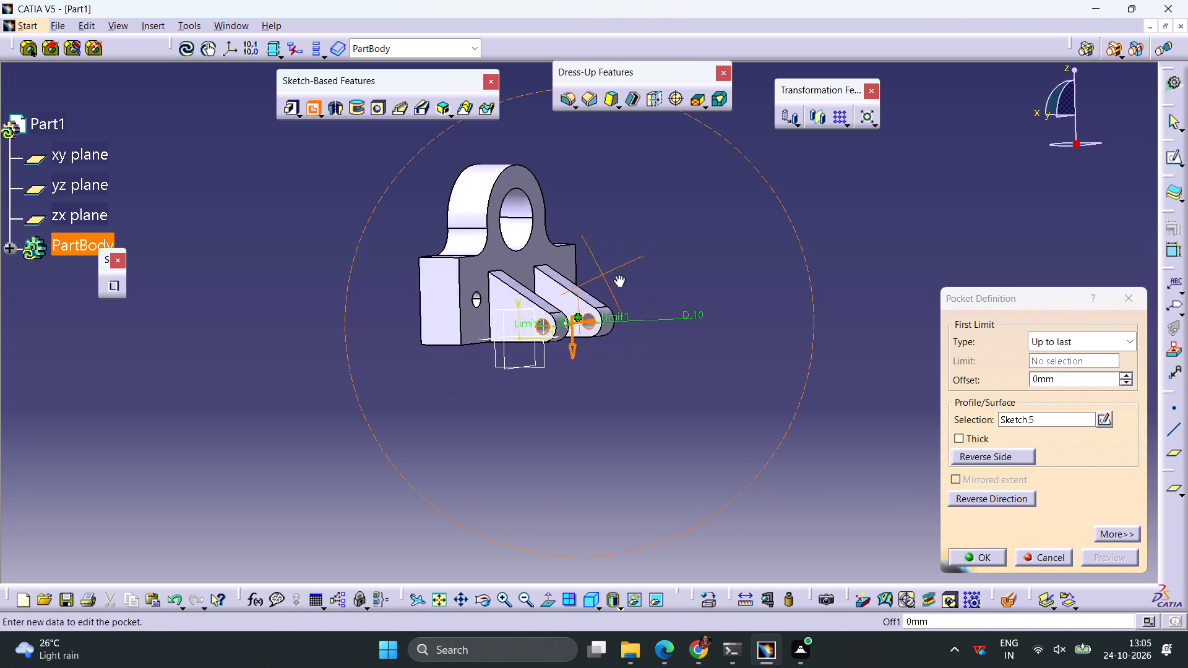
pyautogui.moveTo(618, 275); pyautogui.dragTo(658, 303, button='middle')
pyautogui.moveTo(618, 275); pyautogui.dragTo(658, 303, button='right')
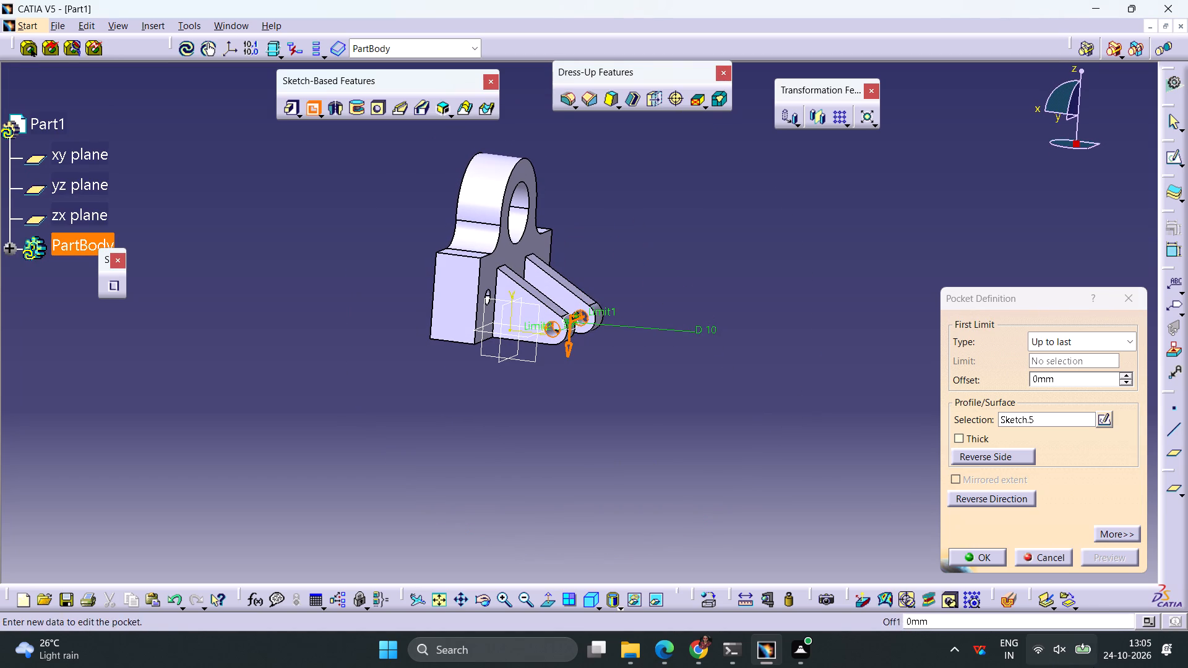
pyautogui.click(995, 564)
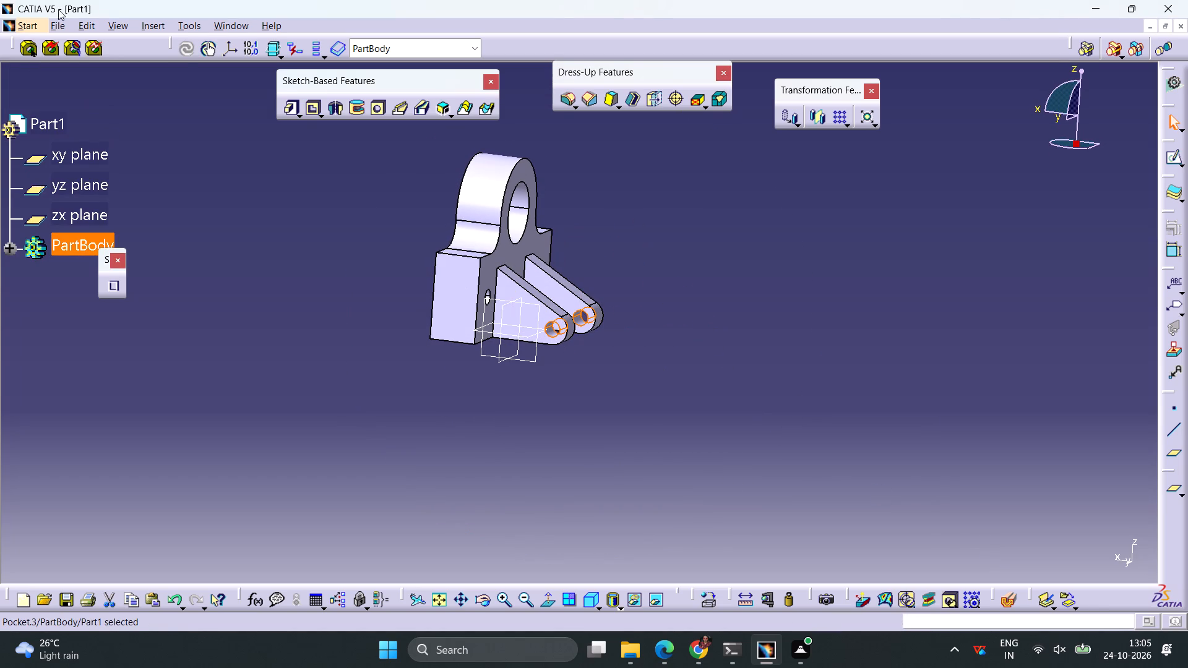
# Save the part as Part1 of type CATPart in the internship folder.
pyautogui.click(56, 30)
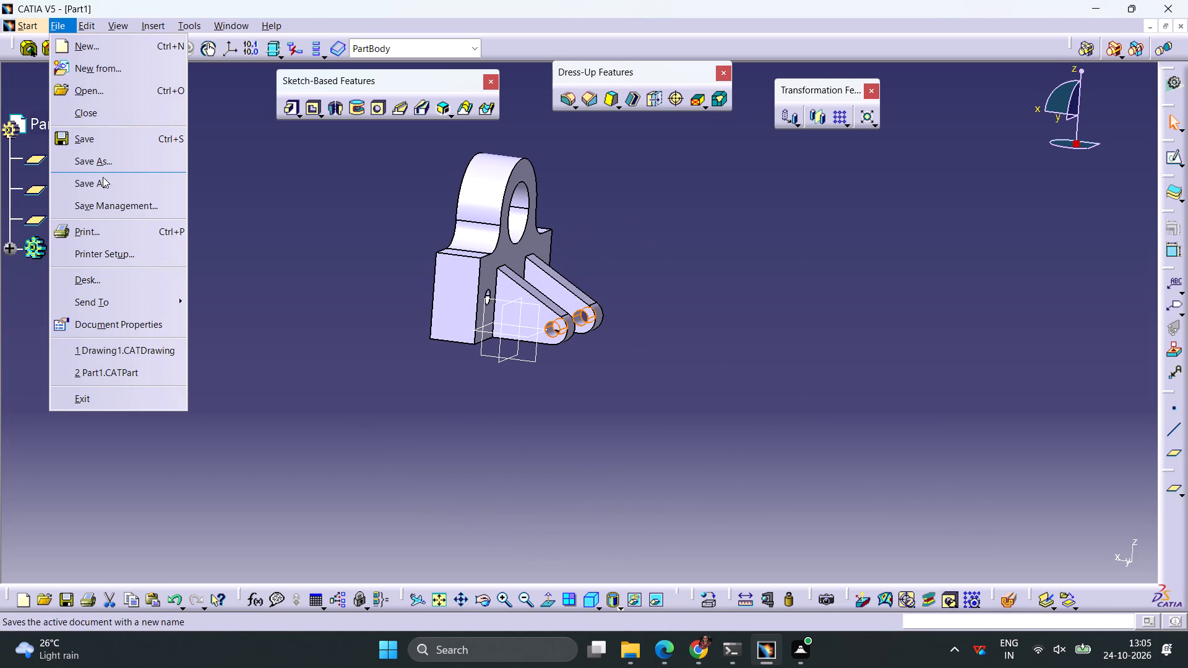
pyautogui.click(116, 163)
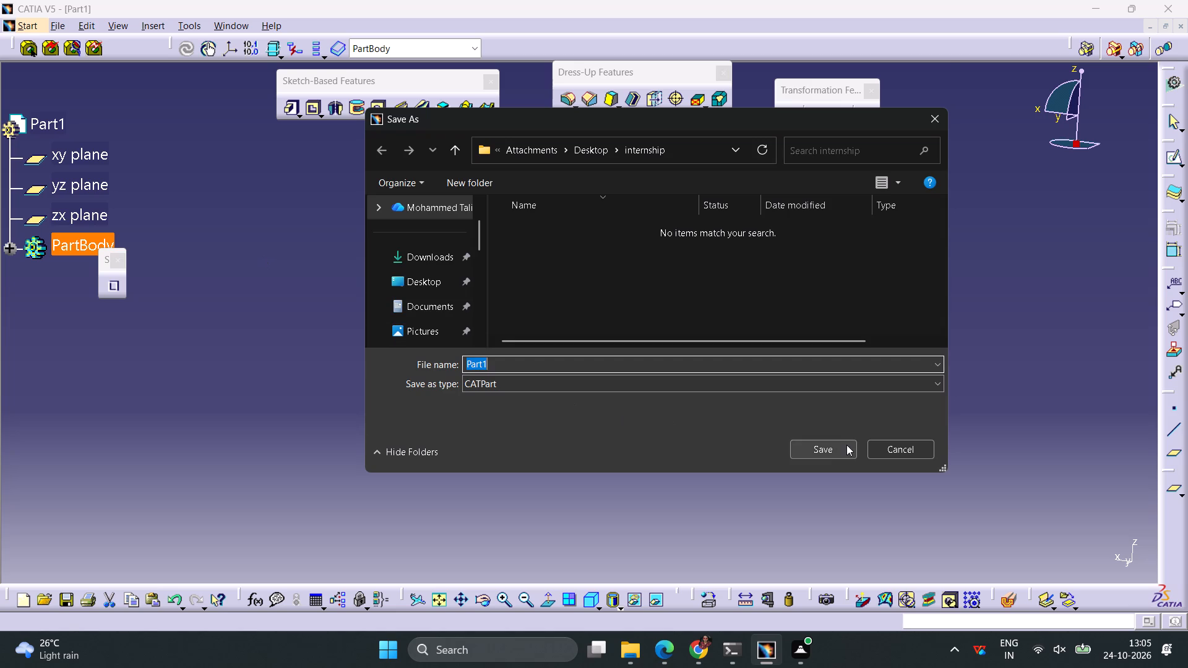
pyautogui.click(844, 445)
# Save a copy of the part as Part1 in igs format in the internship folder.
pyautogui.click(57, 25)
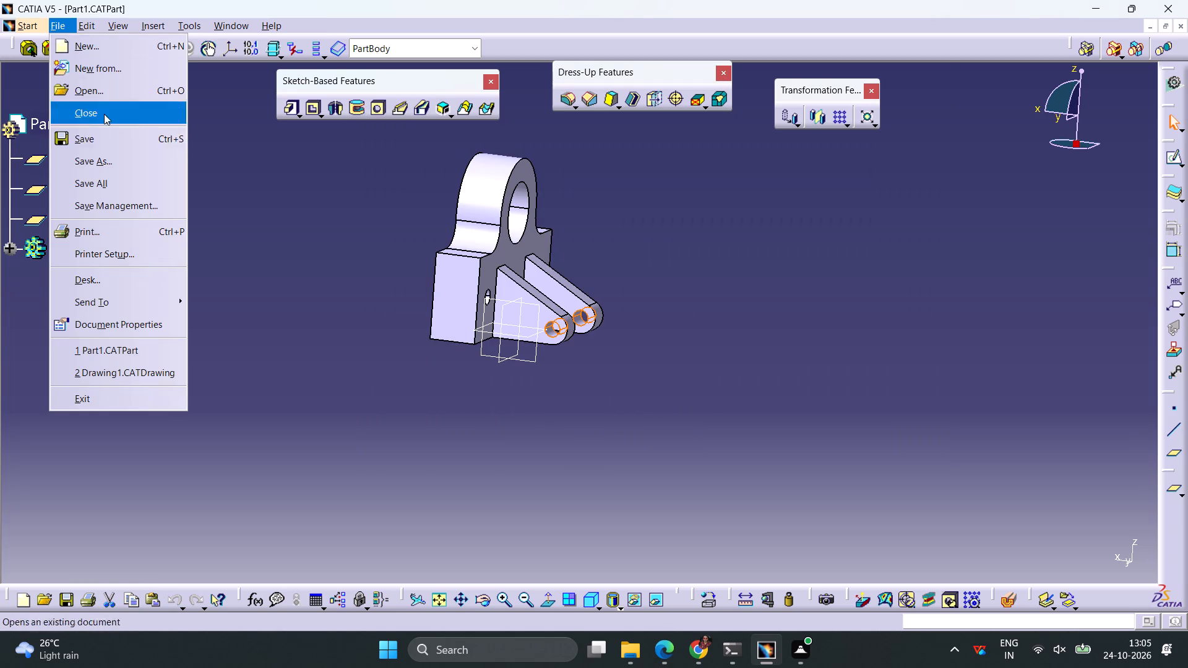
pyautogui.click(130, 164)
pyautogui.click(543, 387)
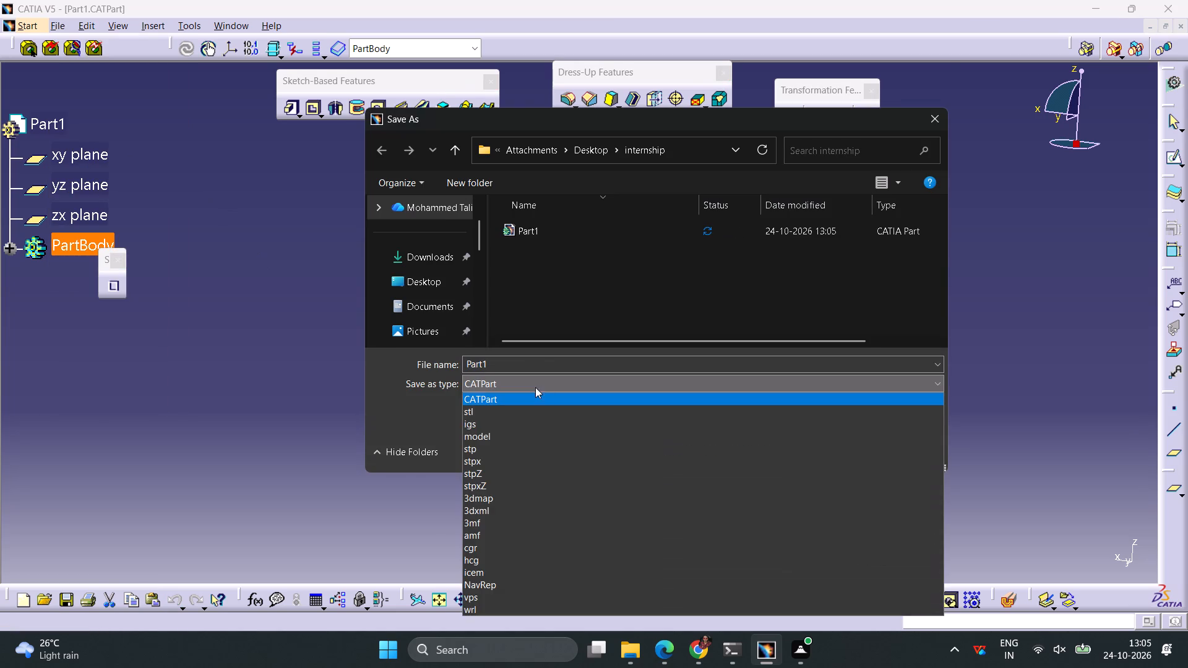
pyautogui.click(481, 424)
pyautogui.click(826, 452)
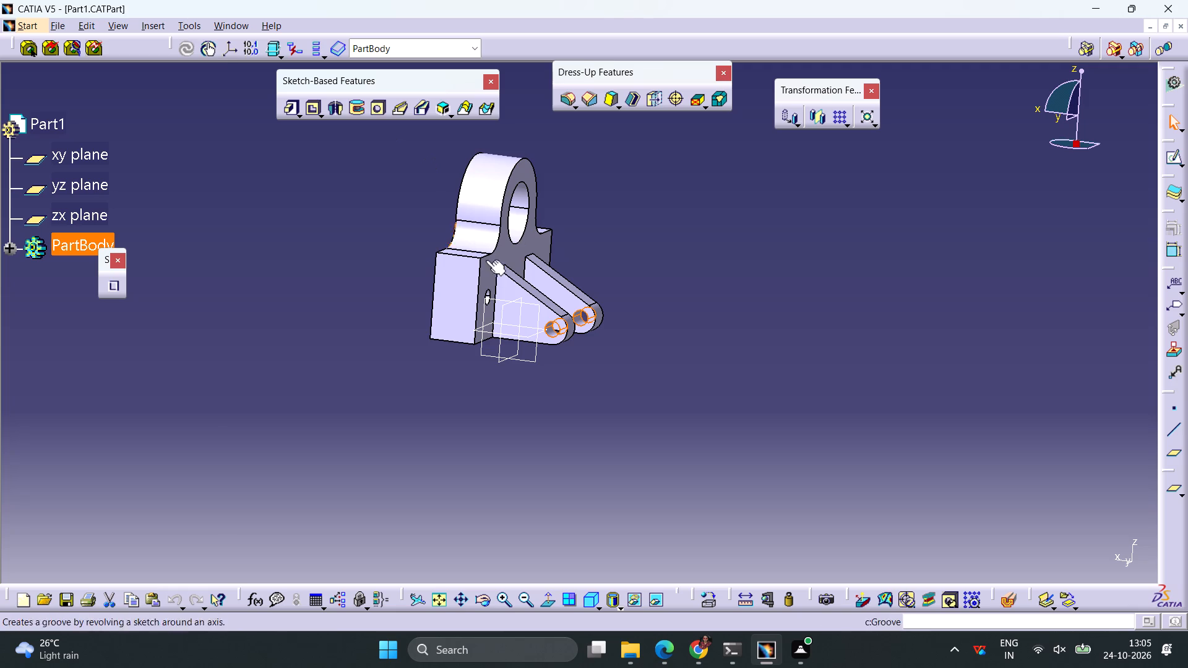
# Create a new drawing with the ISO standard and the A0 ISO sheet style in landscape.
pyautogui.hotkey('ctrl', 'n')
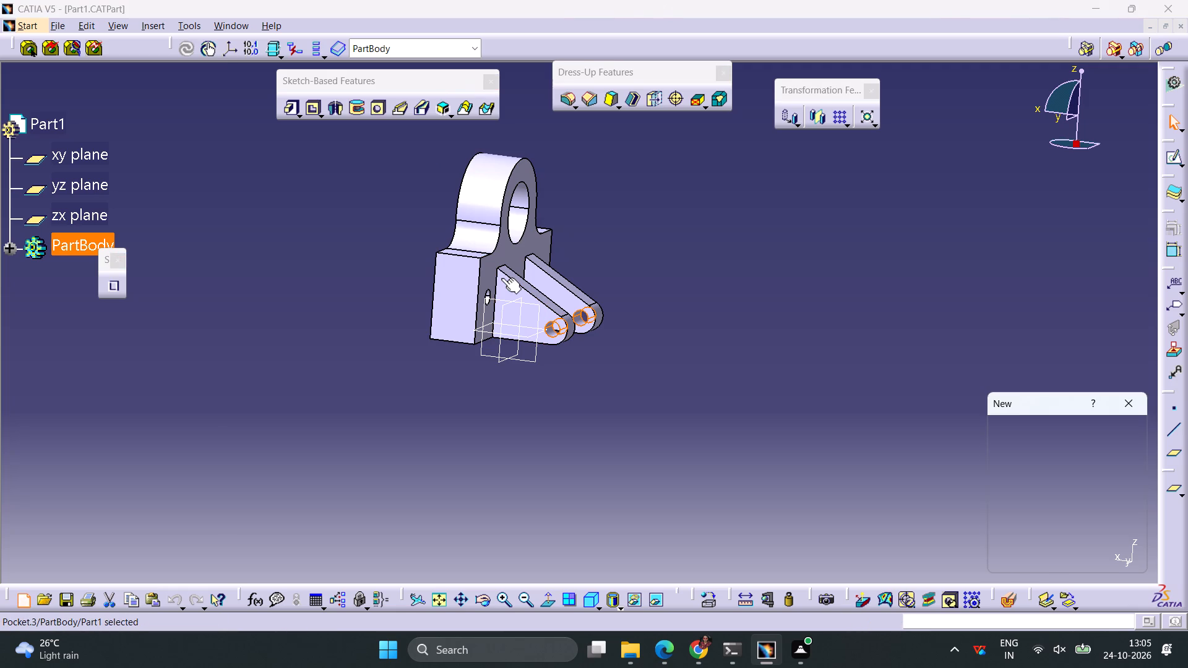
pyautogui.press('d')
pyautogui.press('Return')
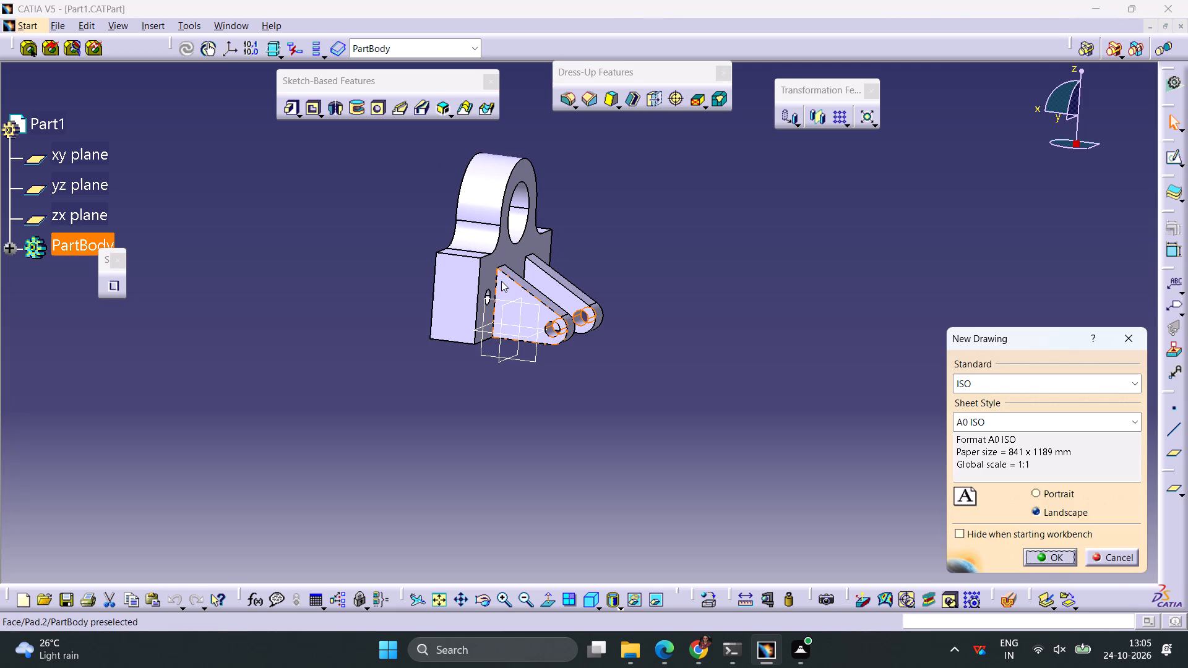
pyautogui.press('Return')
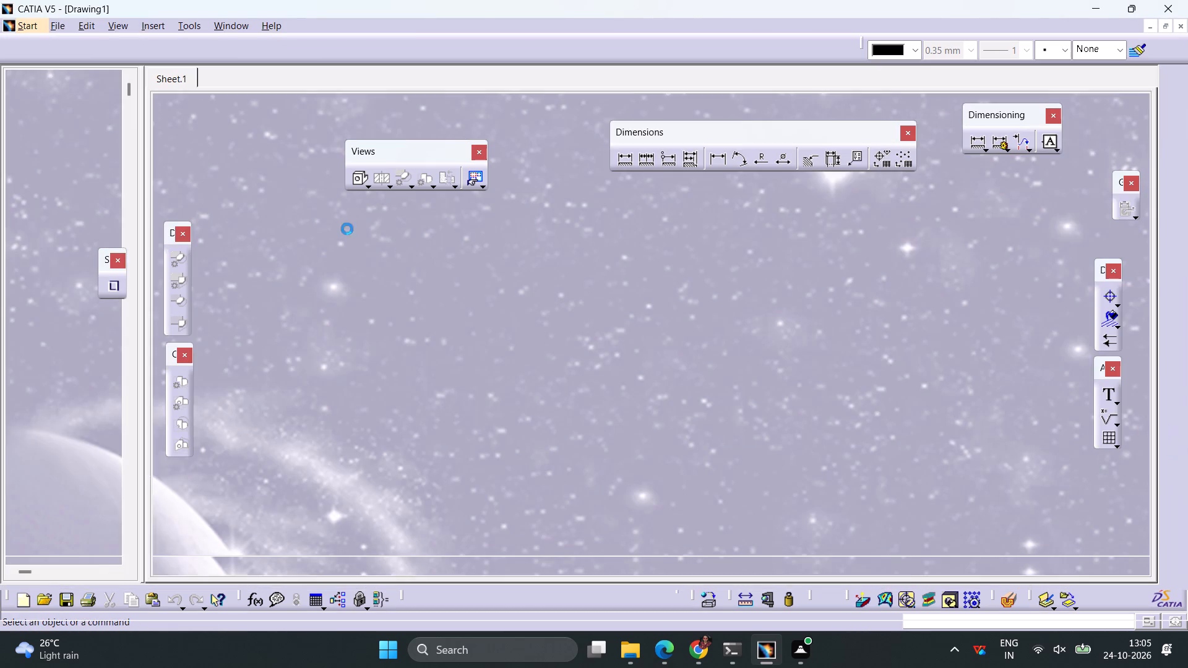
# Set the projection method of Sheet.1 to Third angle standard.
pyautogui.rightClick(88, 111)
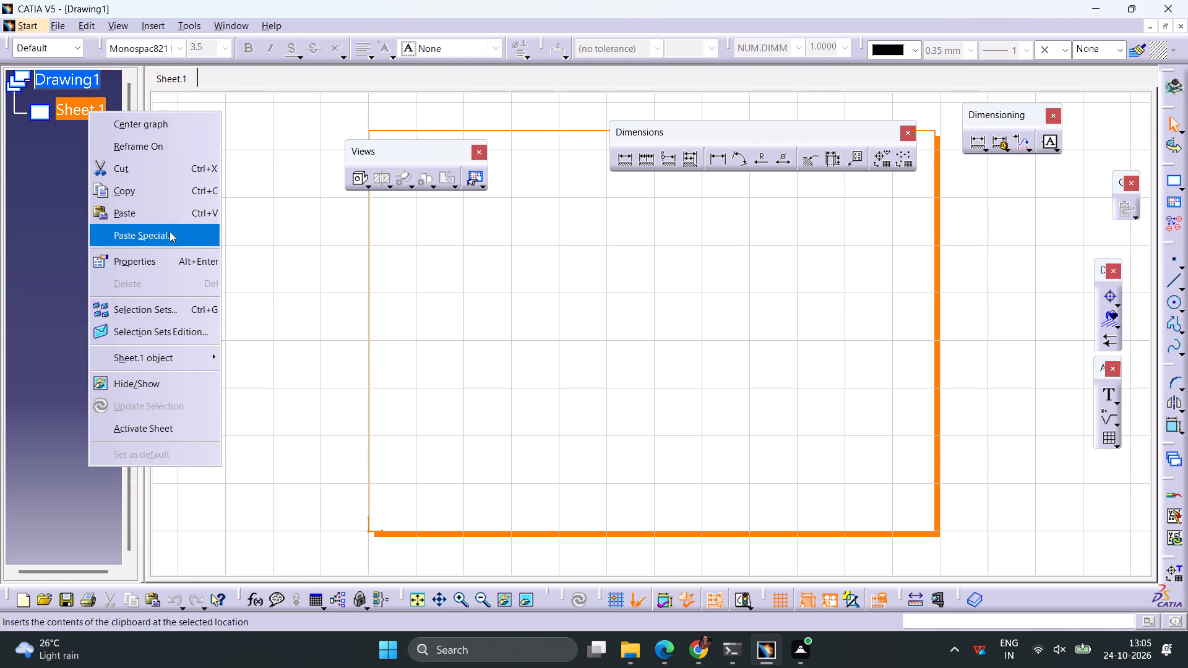
pyautogui.click(172, 263)
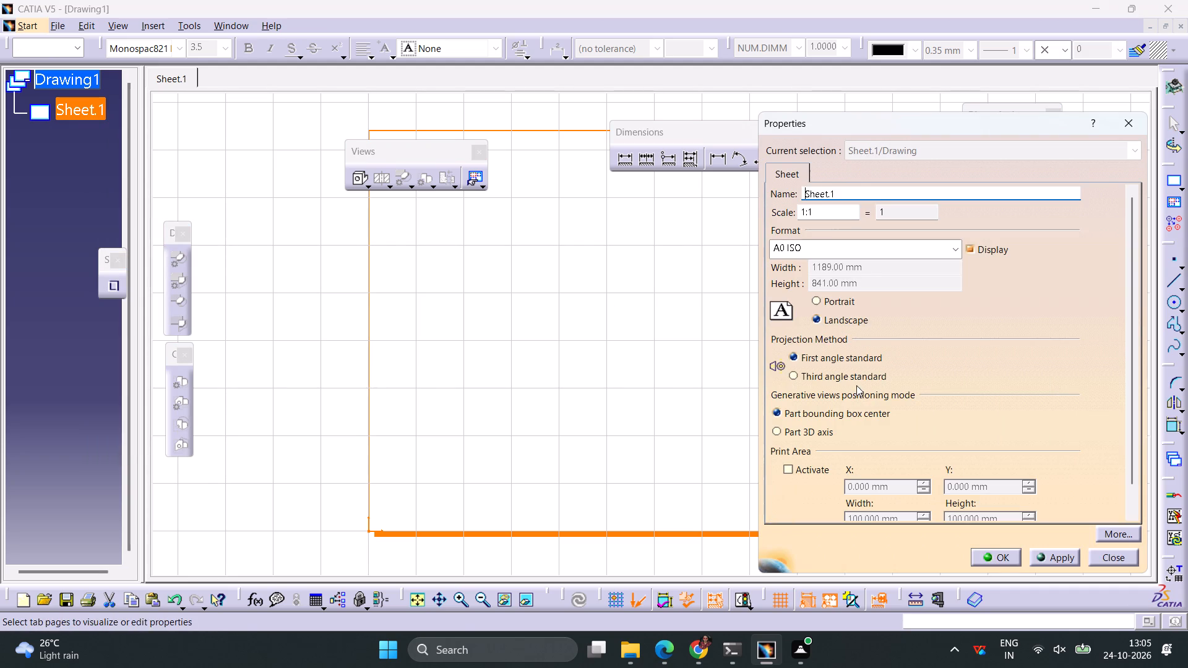
pyautogui.click(846, 377)
pyautogui.click(1054, 561)
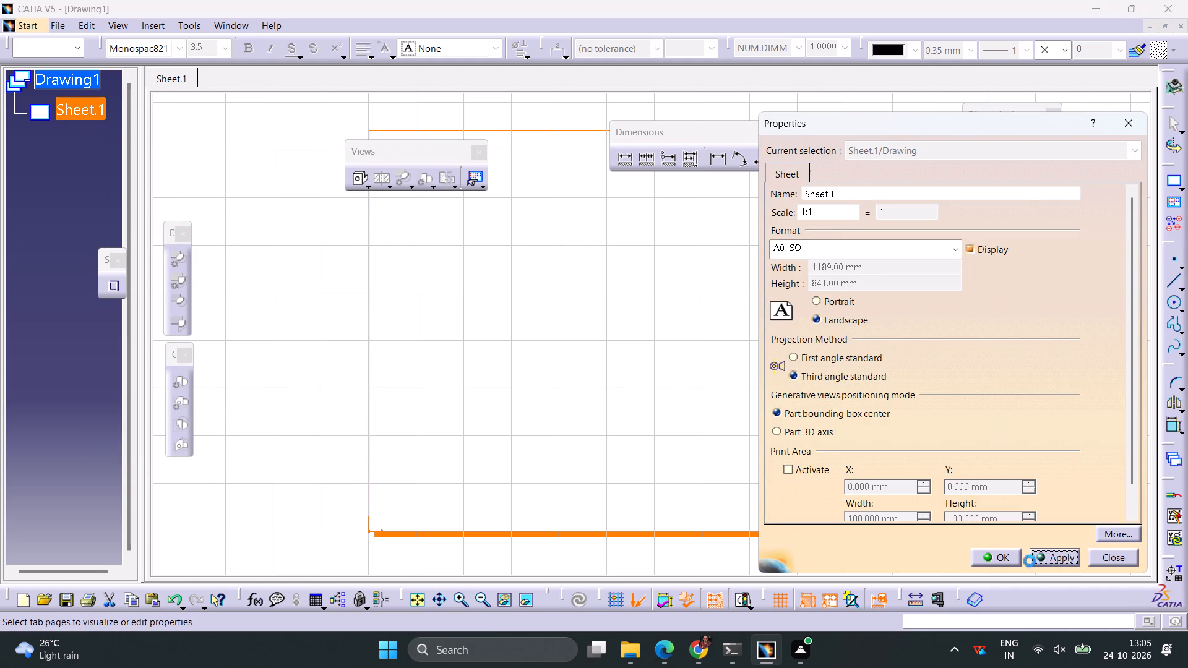
pyautogui.click(1004, 561)
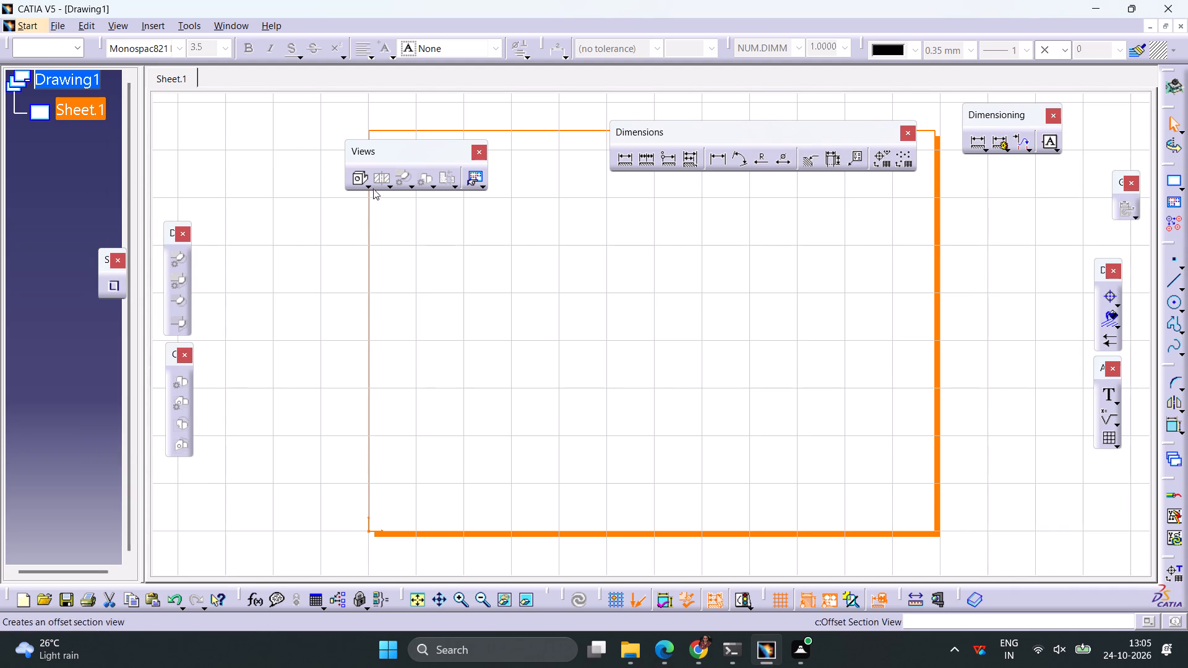
# Generate a front view from the part's plate face on the side with the ribs, and place it in the sheet's lower area.
pyautogui.click(369, 184)
pyautogui.click(390, 199)
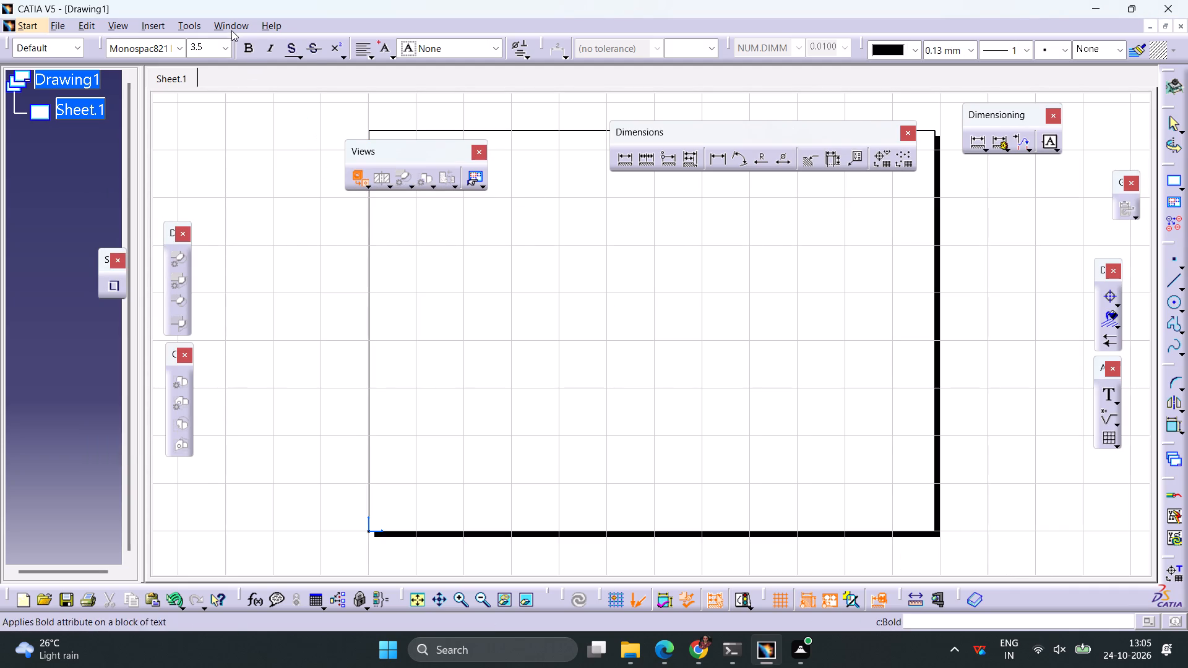
pyautogui.click(232, 28)
pyautogui.click(283, 137)
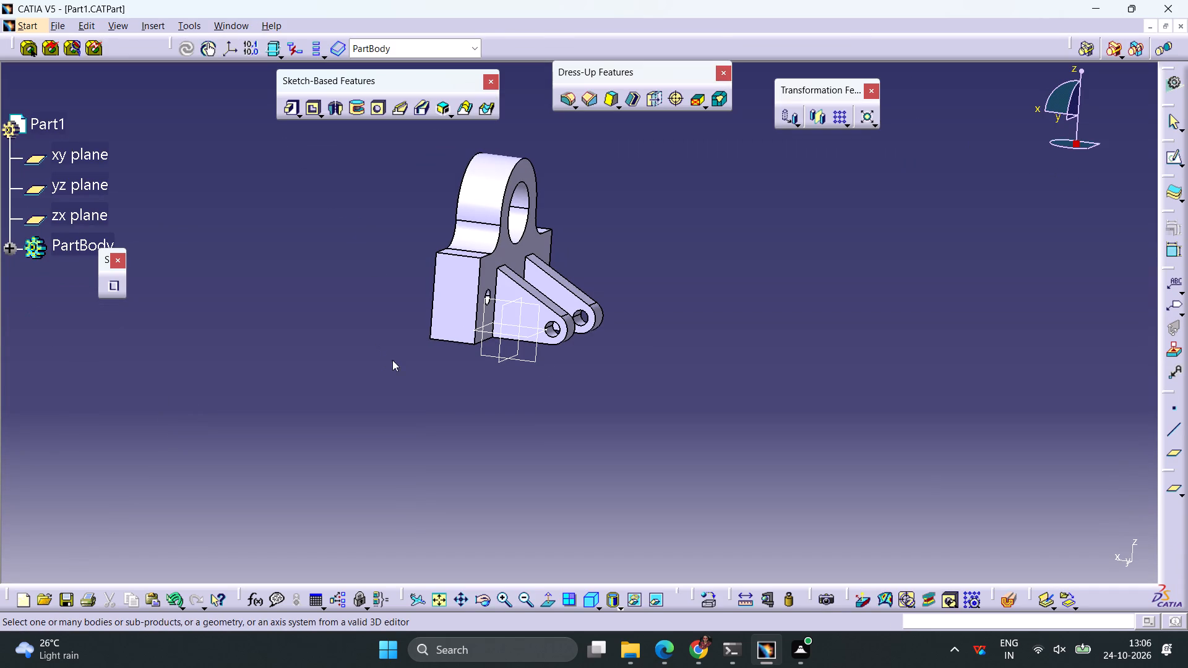
pyautogui.click(514, 250)
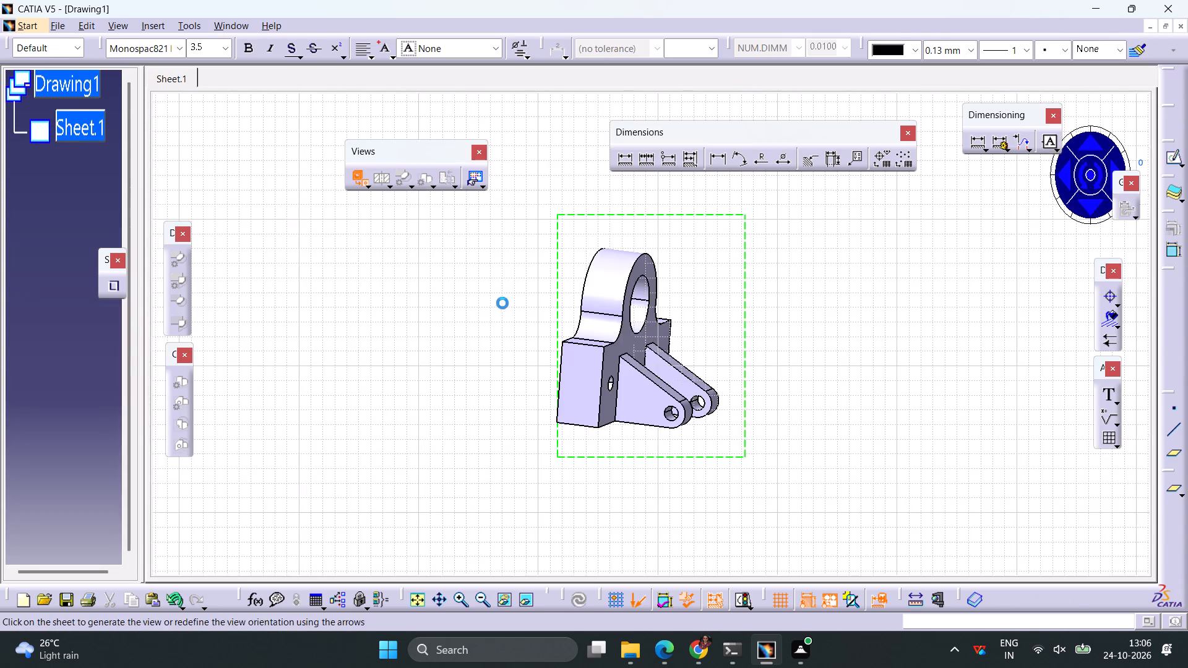
pyautogui.moveTo(523, 346); pyautogui.dragTo(496, 408)
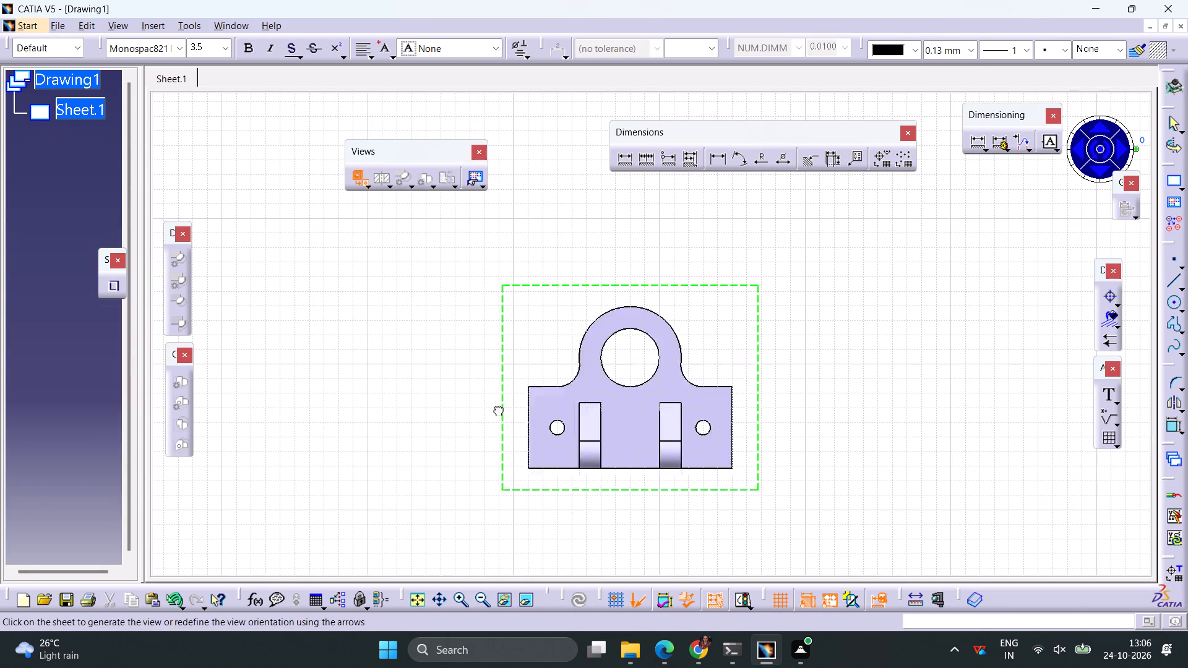
pyautogui.moveTo(496, 408); pyautogui.dragTo(309, 460)
pyautogui.click(637, 387)
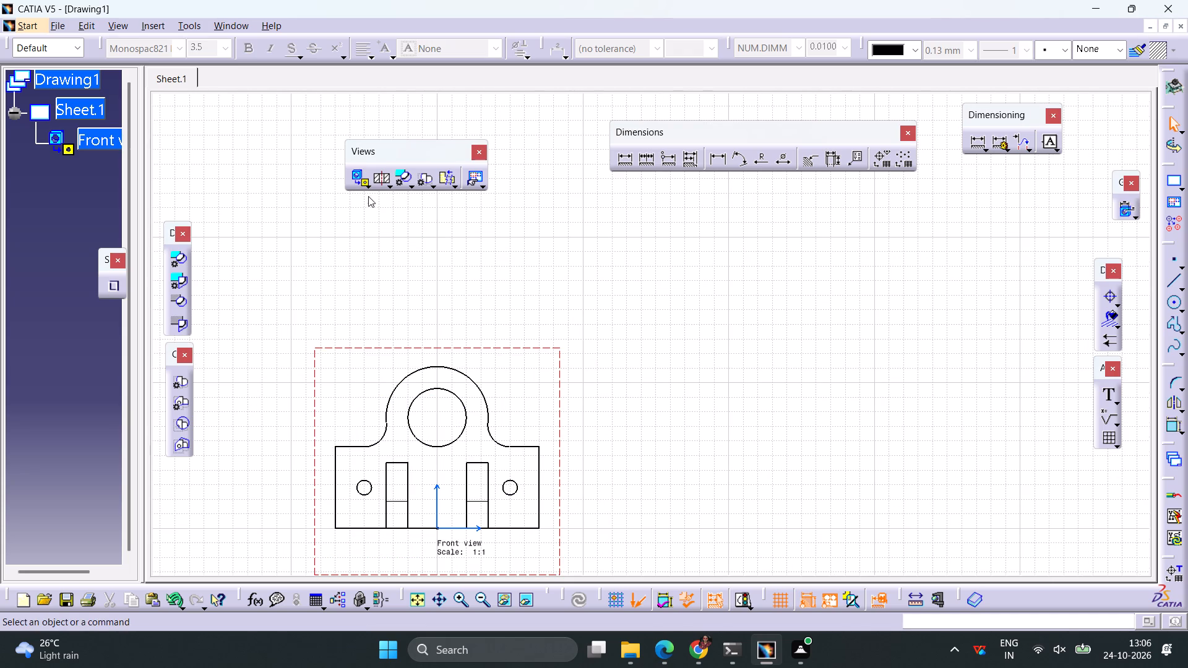
# Enable hidden lines, center lines and axes in the front view's dress-up properties.
pyautogui.rightClick(557, 383)
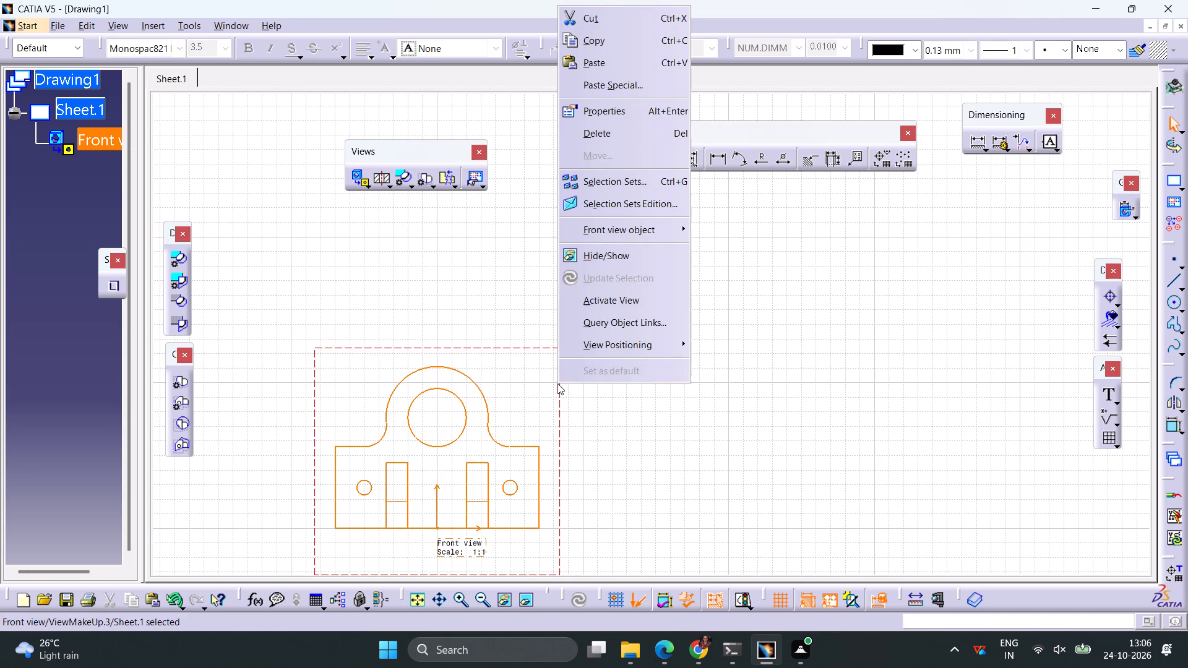
pyautogui.click(622, 116)
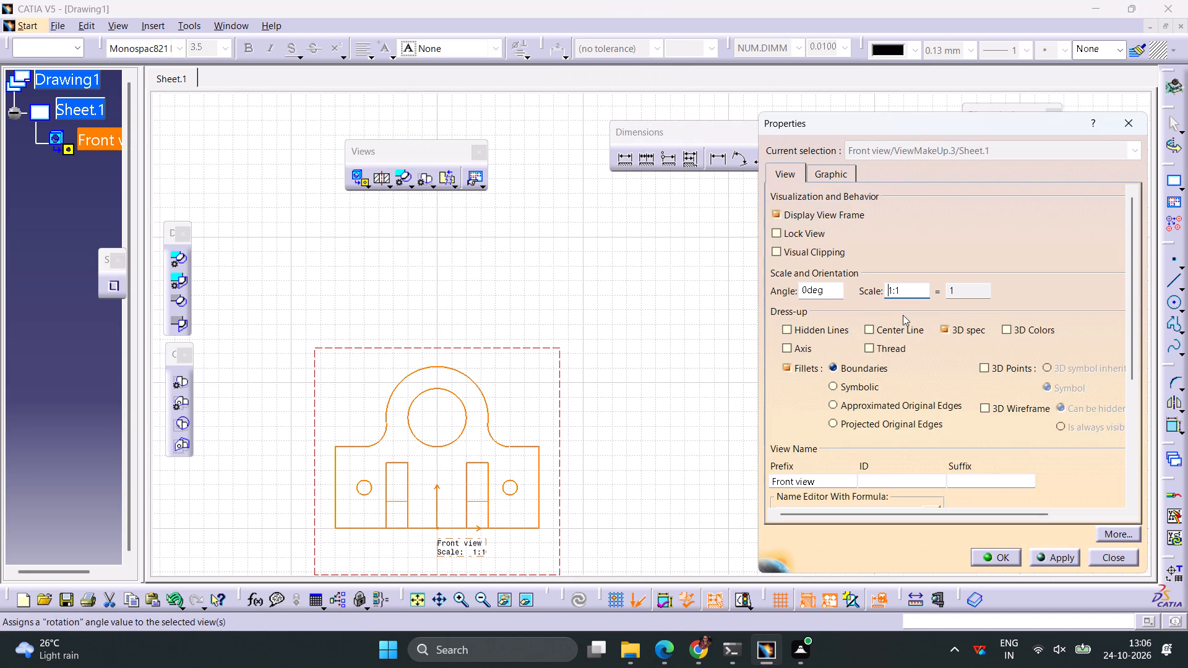
pyautogui.click(807, 328)
pyautogui.click(885, 330)
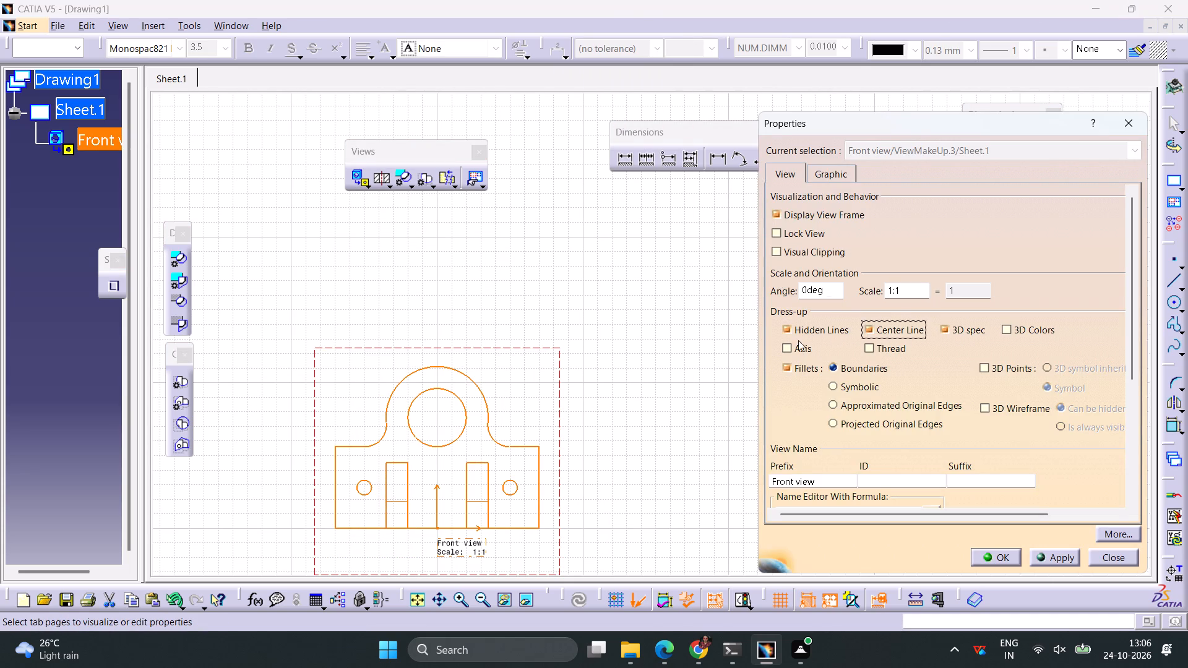
pyautogui.click(786, 353)
pyautogui.click(1050, 557)
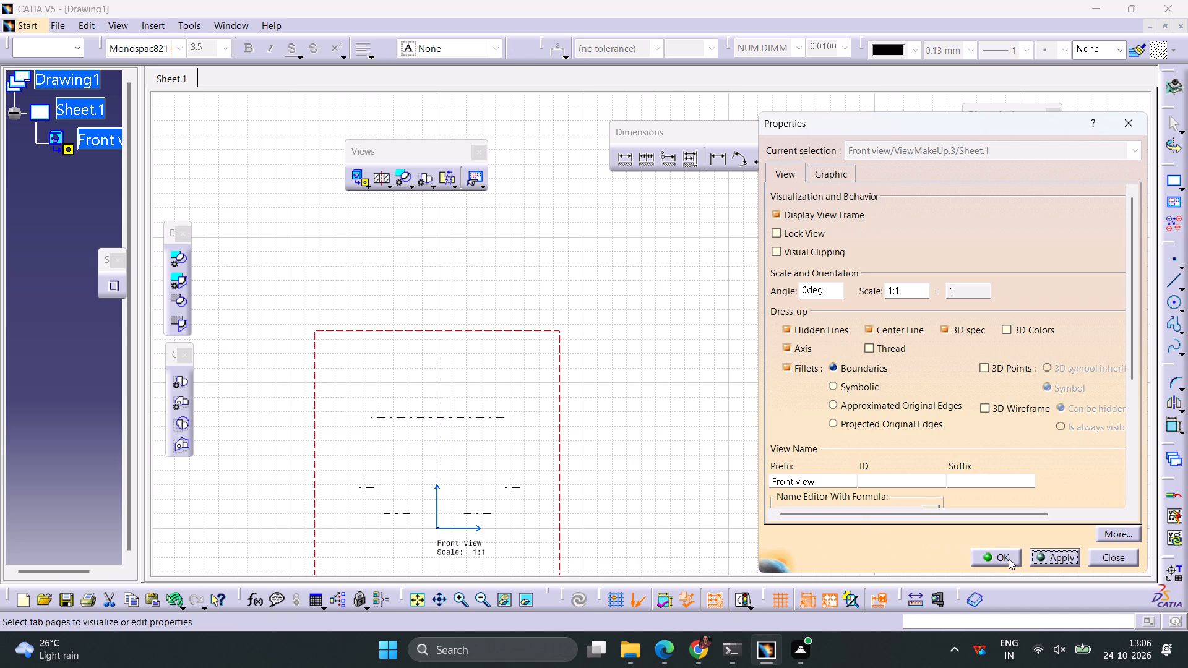
pyautogui.click(1009, 559)
# Generate a second front view looking down on the bracket, rotated by 180 degrees, and place it directly above the first front view.
pyautogui.click(355, 177)
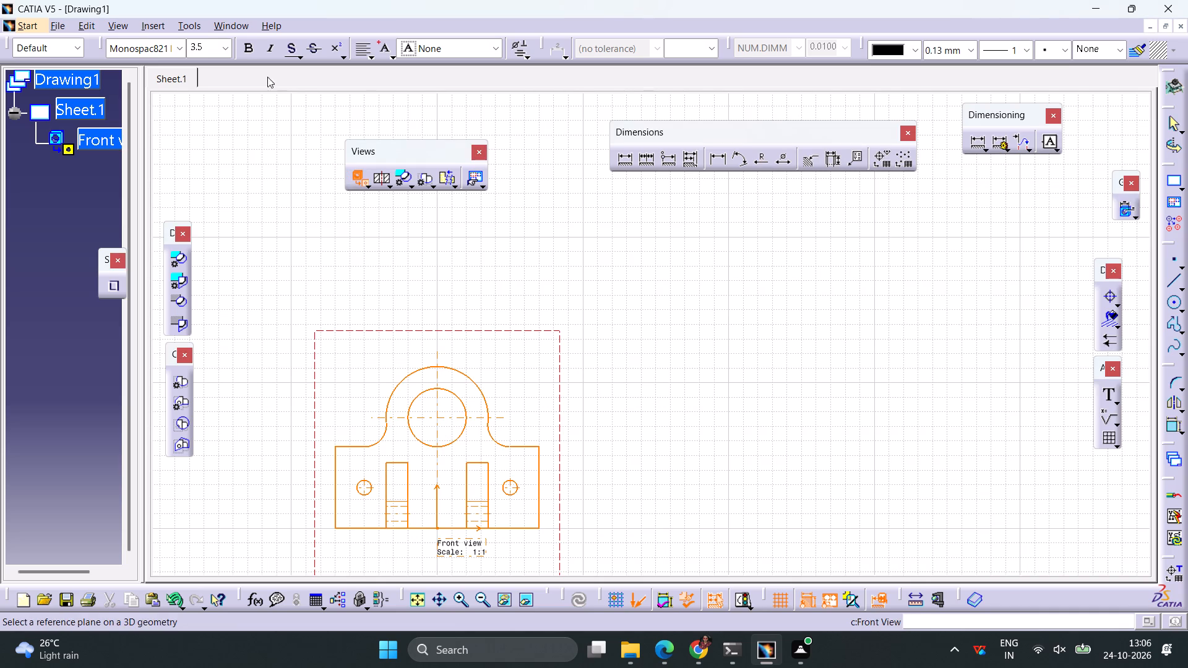
pyautogui.click(225, 26)
pyautogui.click(290, 141)
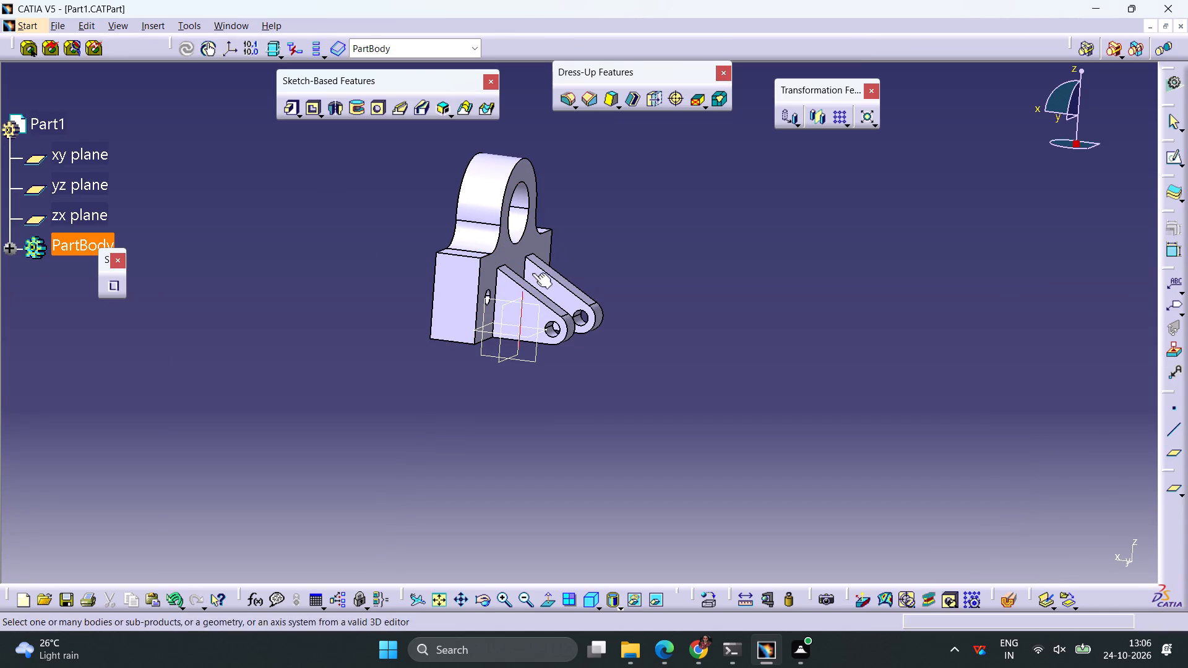
pyautogui.click(527, 335)
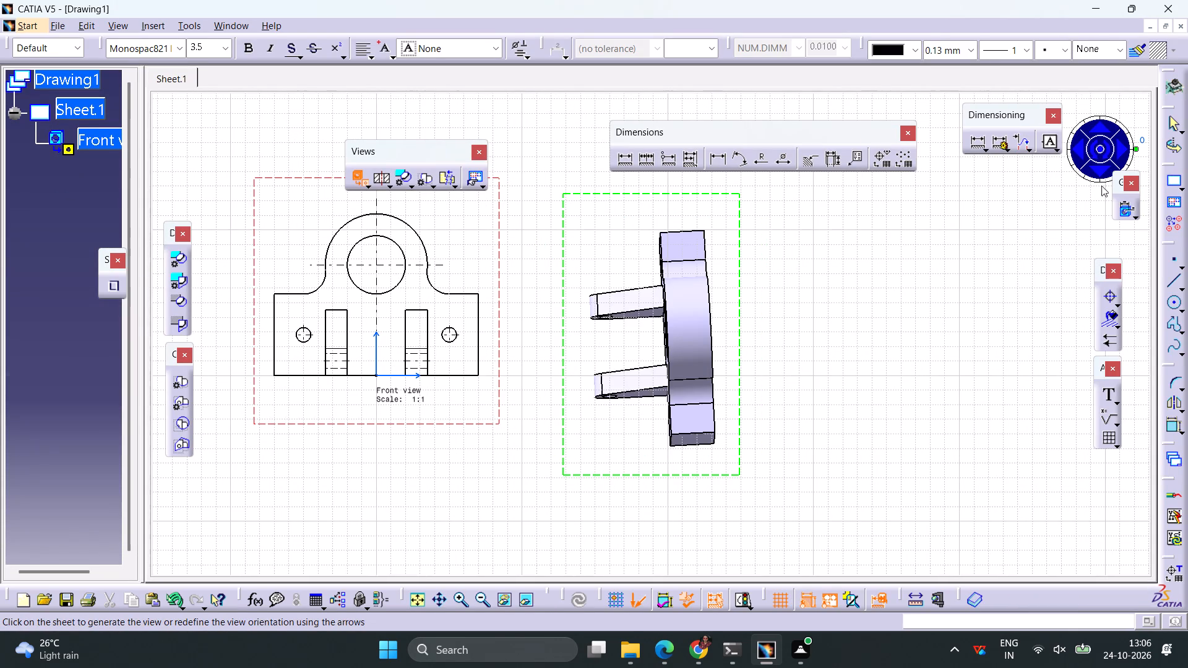
pyautogui.click(1094, 159)
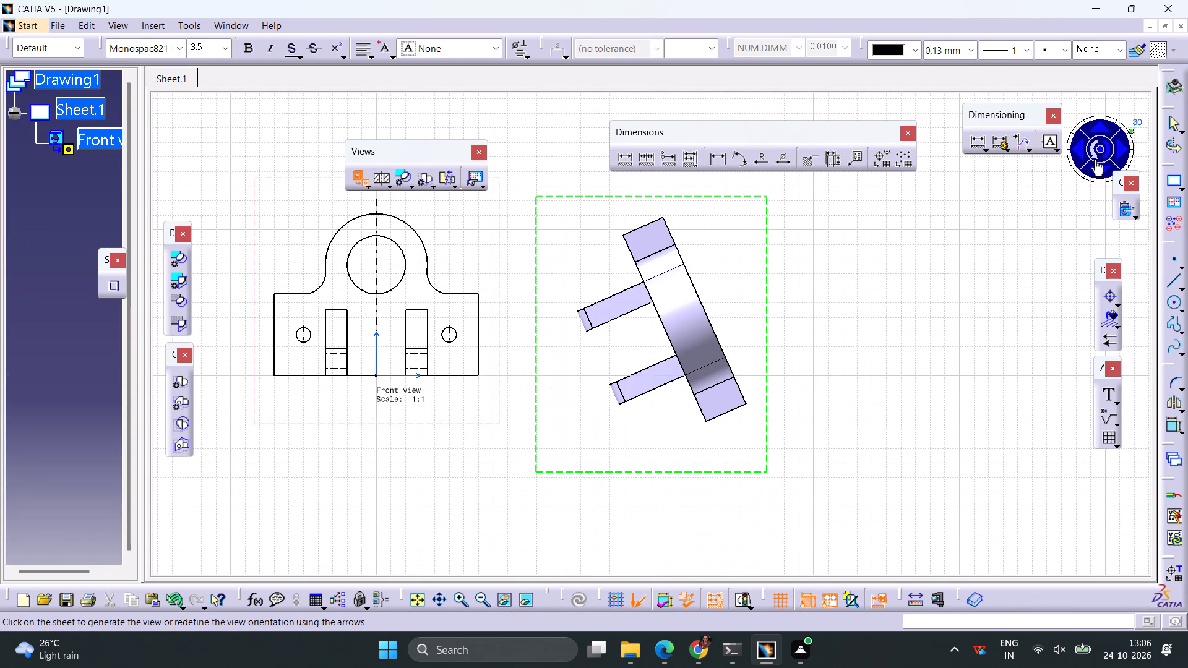
pyautogui.click(1094, 159)
pyautogui.click(1094, 159)
pyautogui.doubleClick(1094, 159)
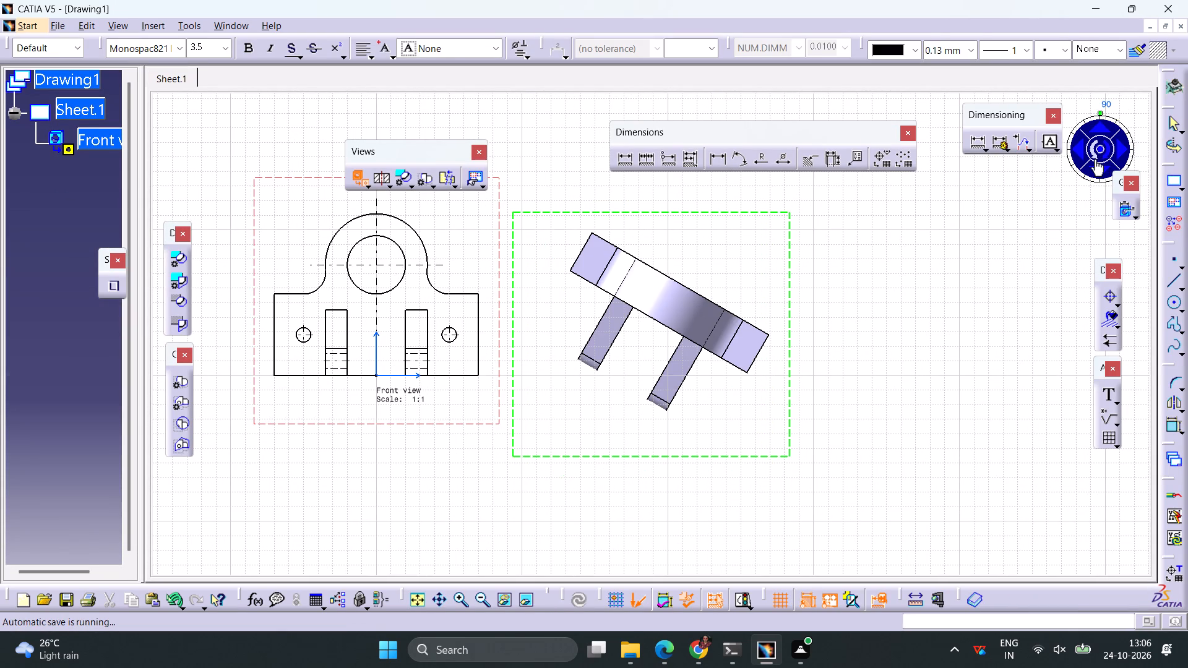
pyautogui.doubleClick(1094, 159)
pyautogui.click(1094, 159)
pyautogui.click(1094, 159)
pyautogui.click(1094, 159)
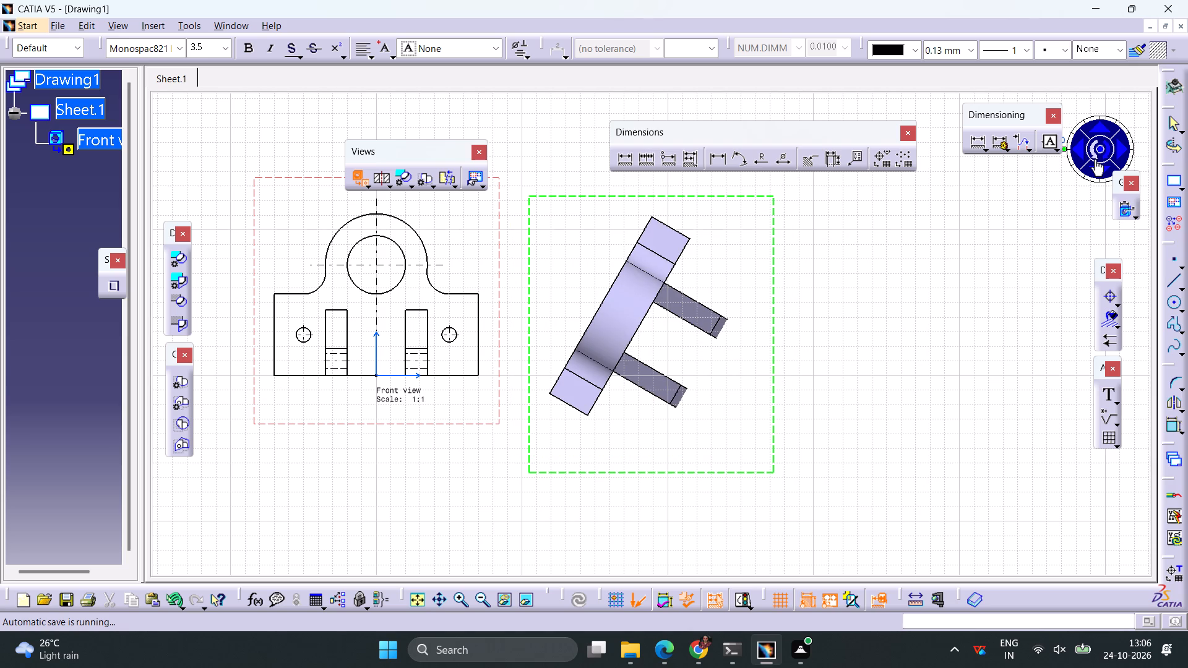
pyautogui.keyDown('ctrl'); pyautogui.moveTo(745, 328); pyautogui.dragTo(745, 363, button='middle'); pyautogui.keyUp('ctrl')
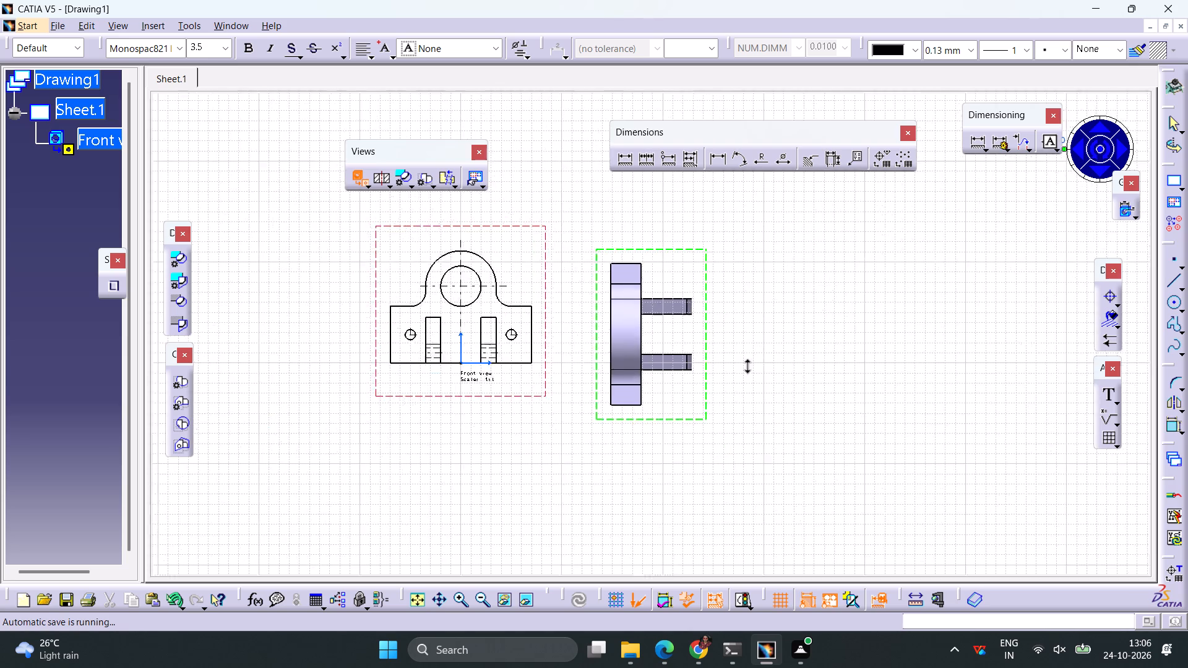
pyautogui.keyDown('ctrl'); pyautogui.moveTo(745, 363); pyautogui.dragTo(745, 398, button='middle'); pyautogui.keyUp('ctrl')
pyautogui.moveTo(662, 389); pyautogui.dragTo(527, 244)
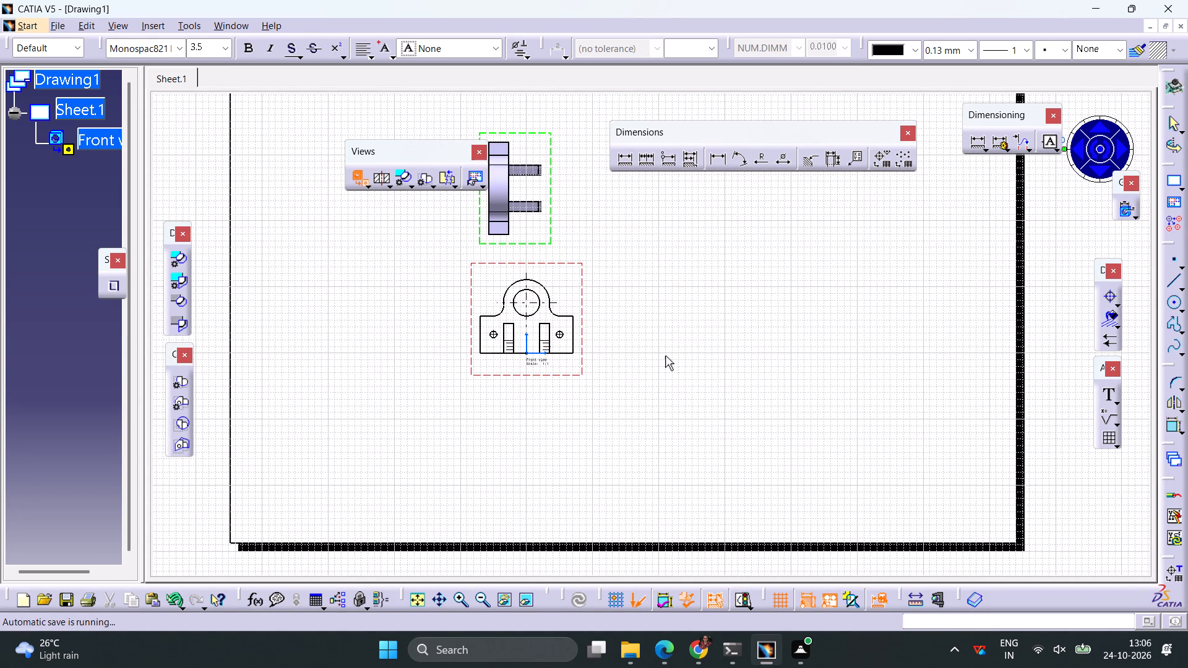
pyautogui.moveTo(665, 356); pyautogui.dragTo(621, 454, button='middle')
pyautogui.click(569, 413)
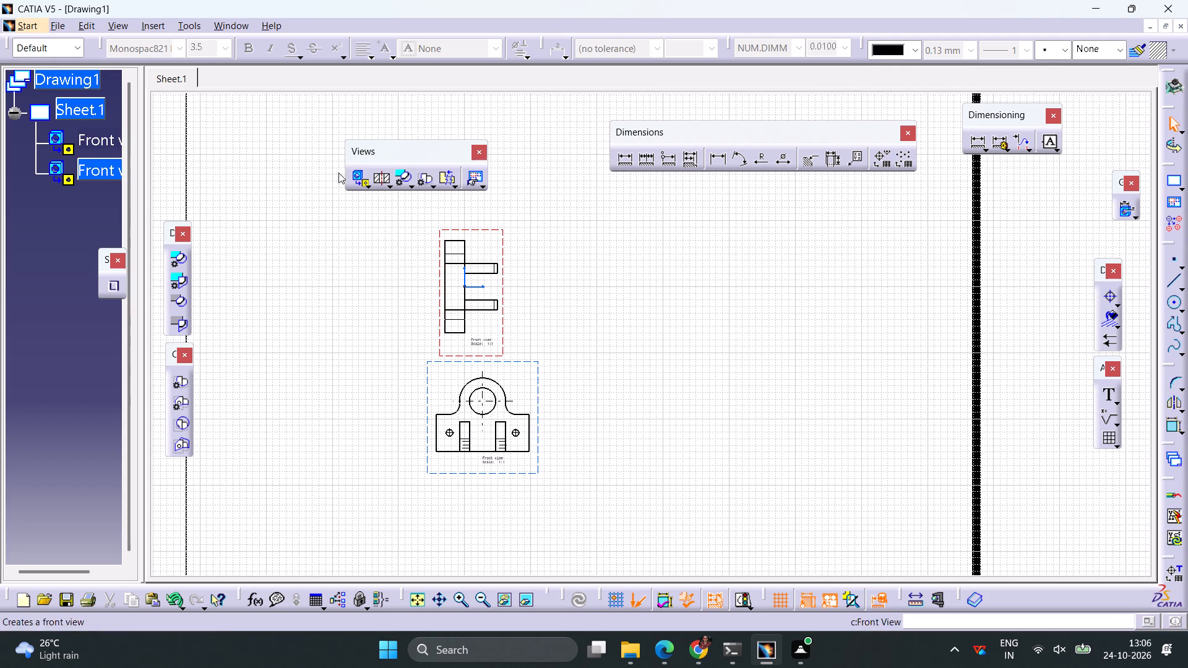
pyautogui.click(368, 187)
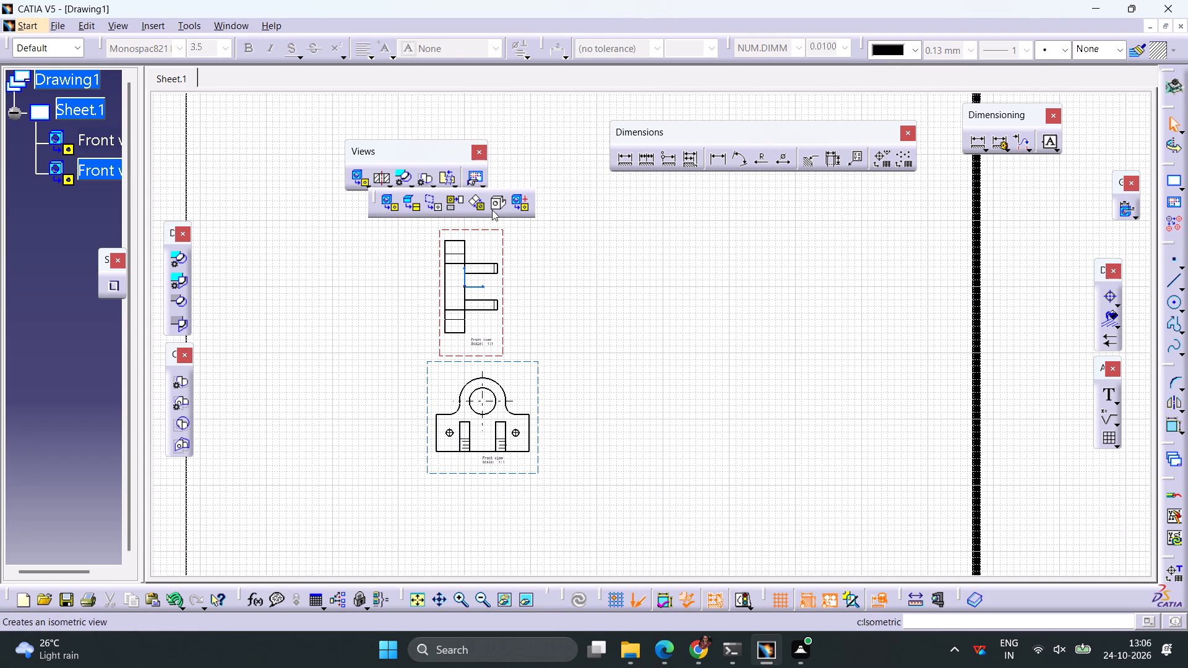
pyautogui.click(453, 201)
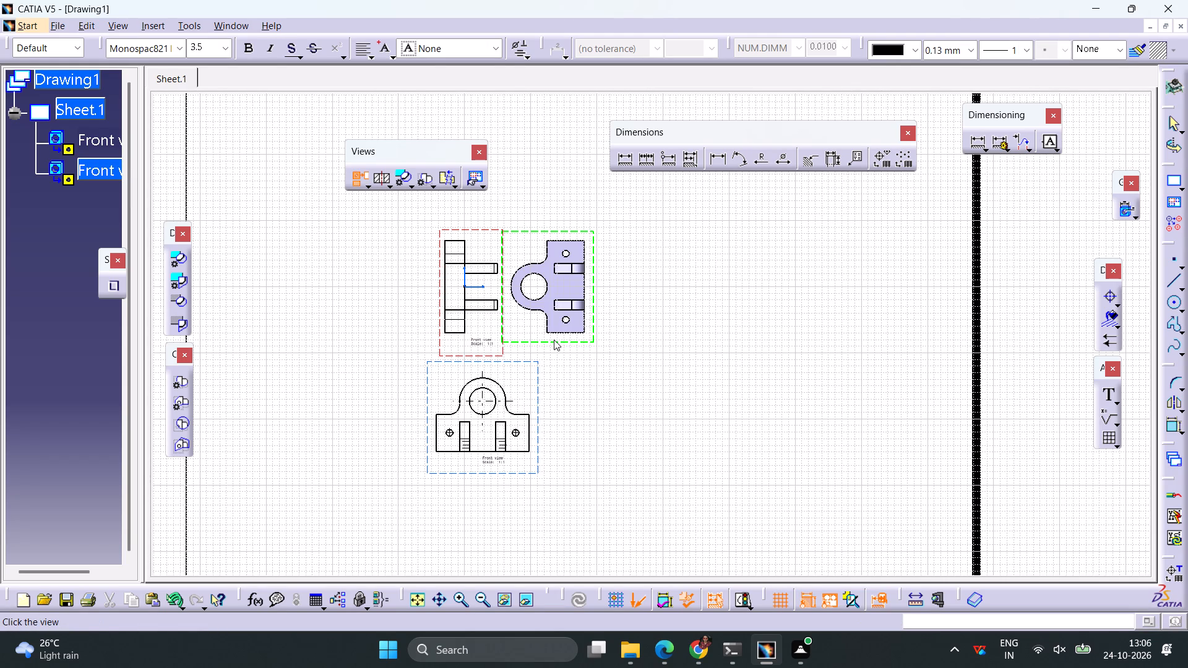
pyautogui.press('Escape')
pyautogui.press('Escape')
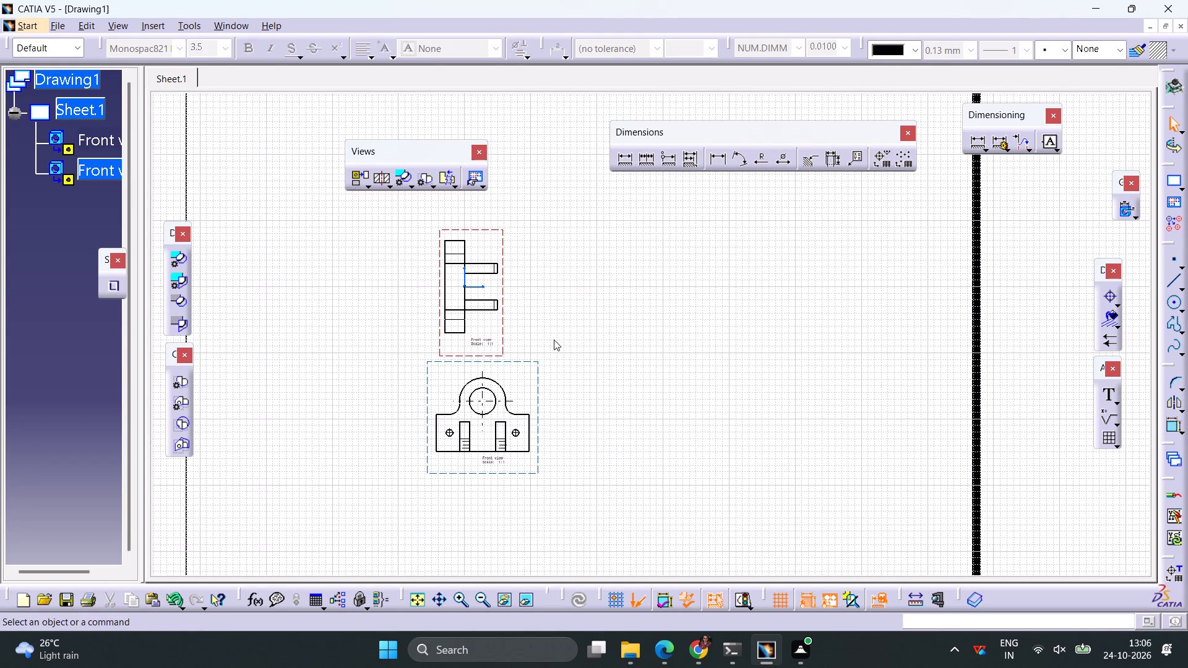
# Activate the lower front view and place a projected right-hand view of the bracket beside it.
pyautogui.doubleClick(538, 385)
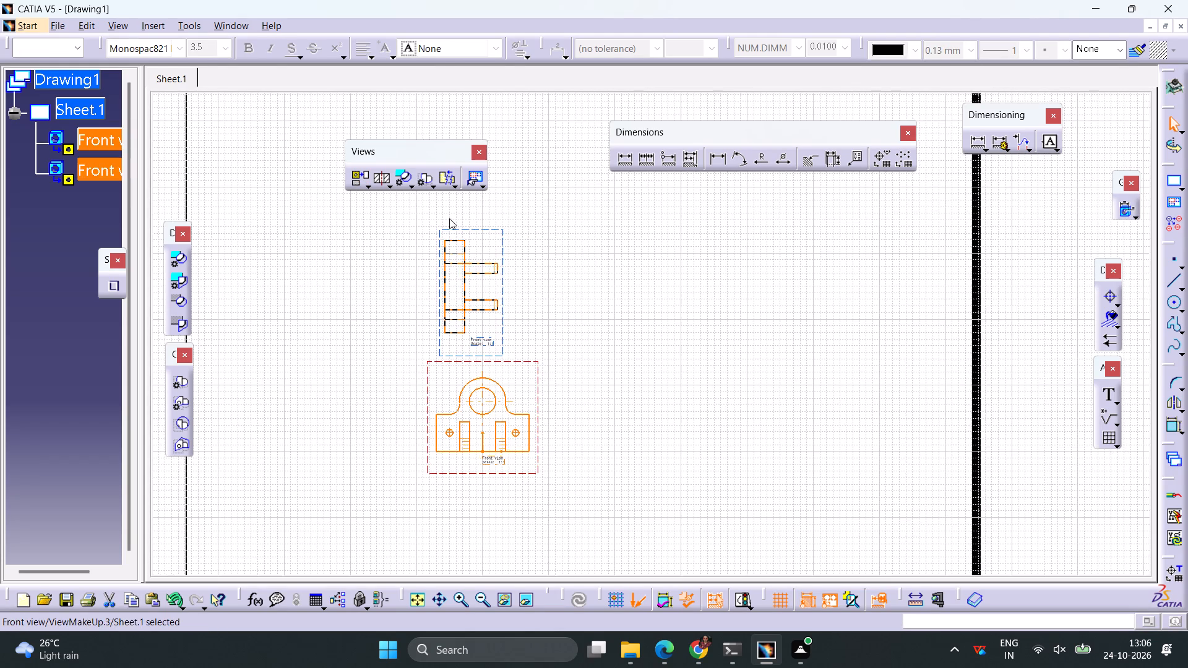
pyautogui.click(357, 182)
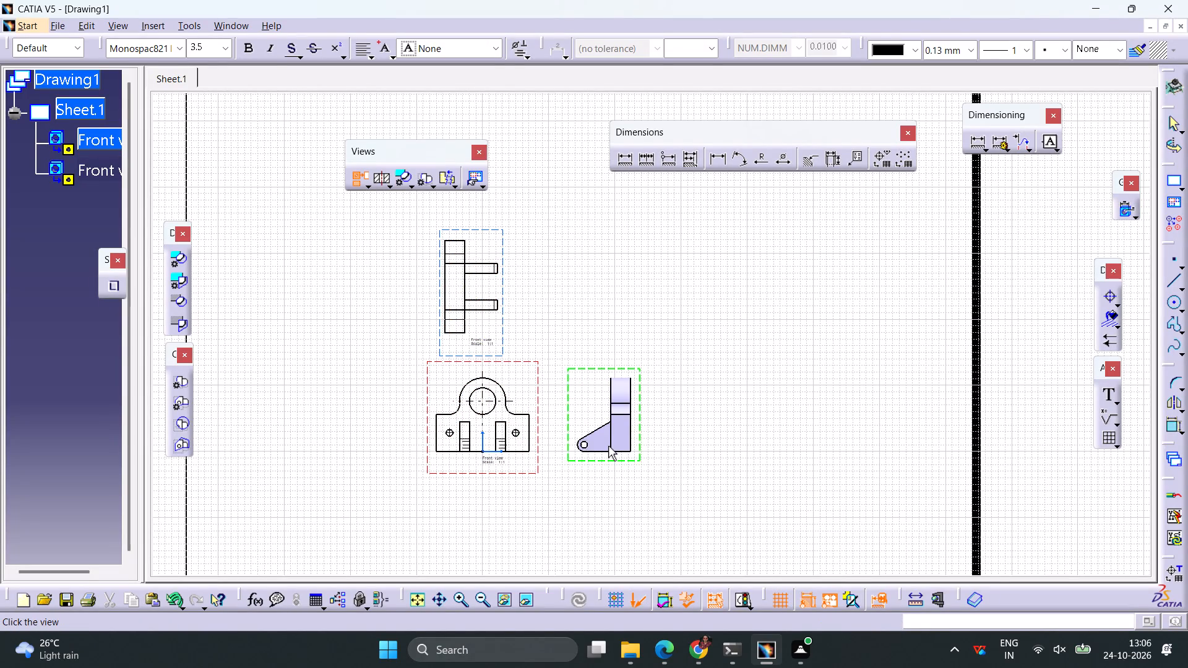
pyautogui.click(619, 446)
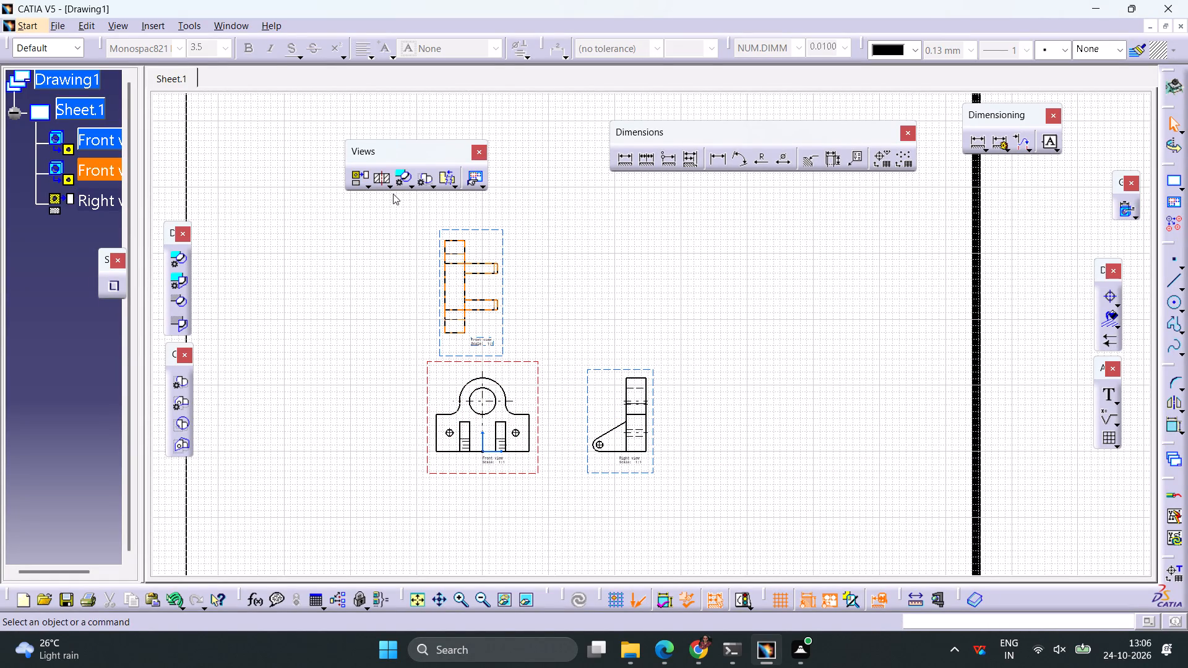
# Create an isometric view of the bracket part and place it above the right view, beside the upper front view.
pyautogui.click(366, 185)
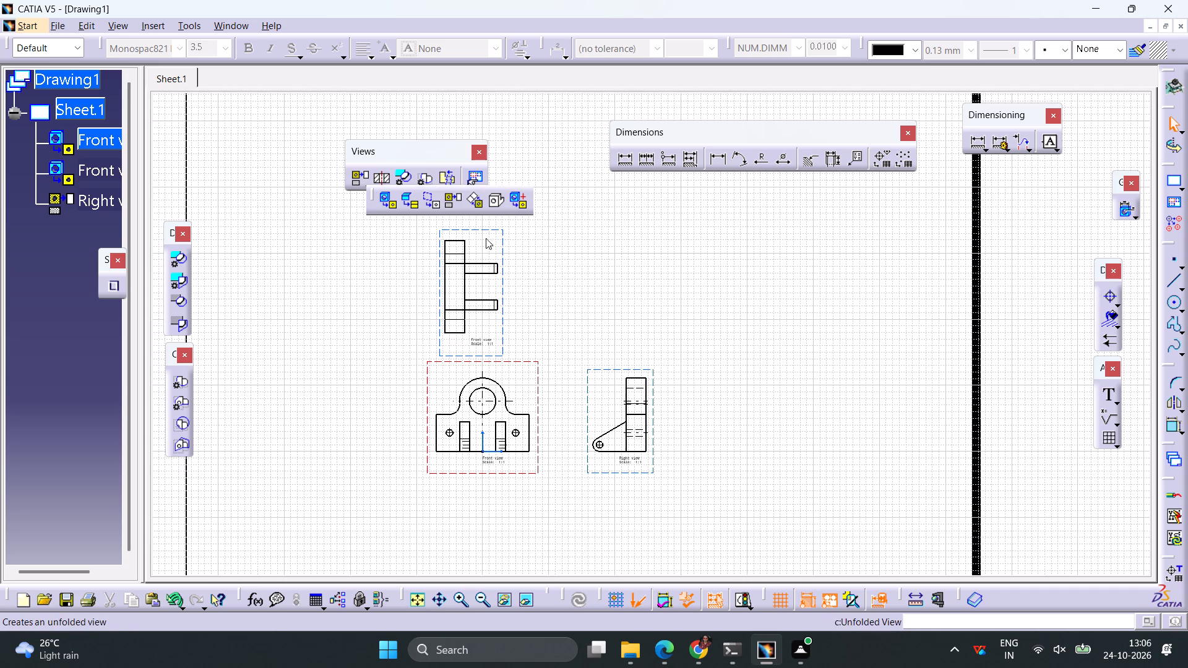
pyautogui.click(496, 199)
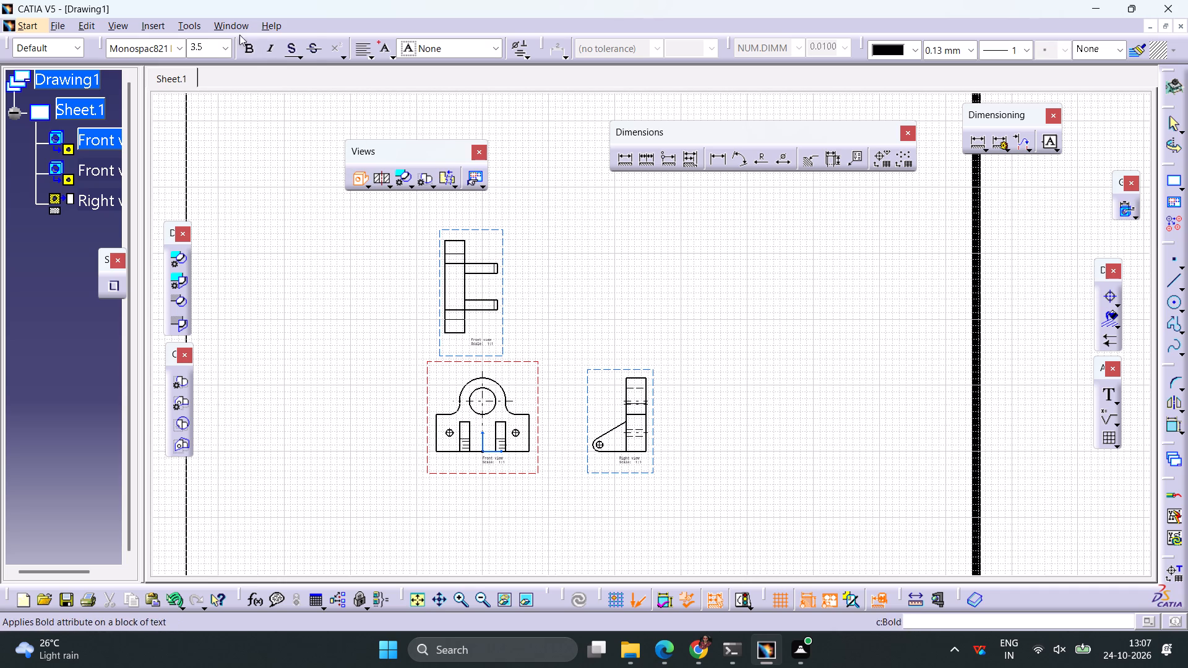
pyautogui.click(233, 27)
pyautogui.click(277, 140)
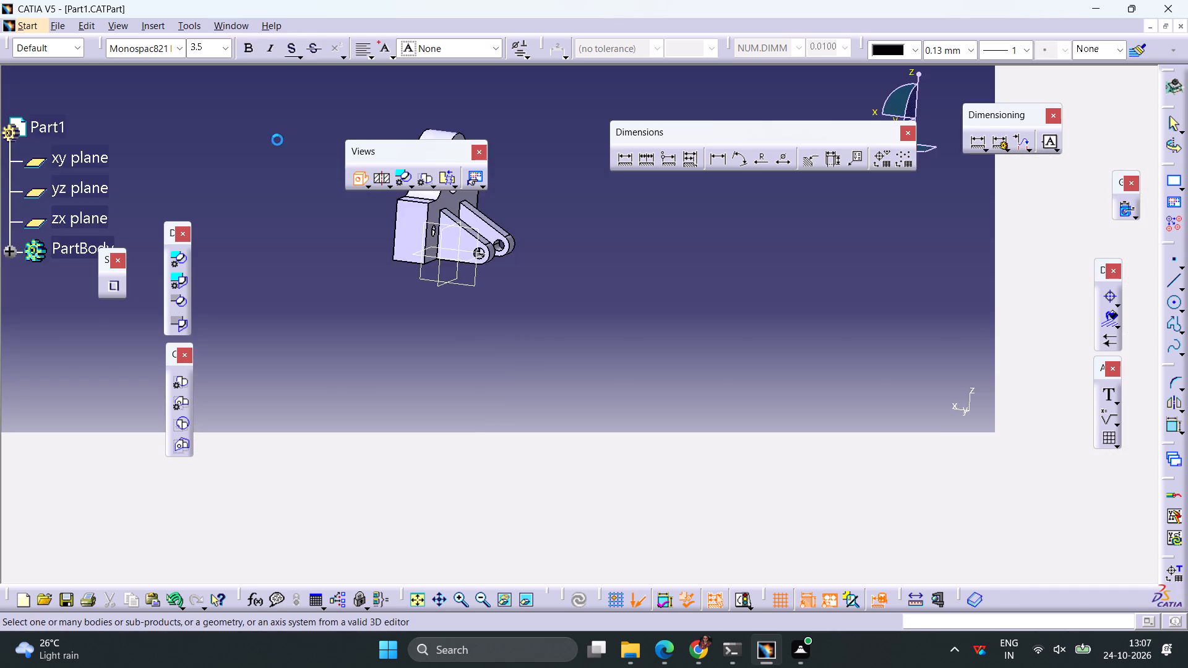
pyautogui.click(467, 269)
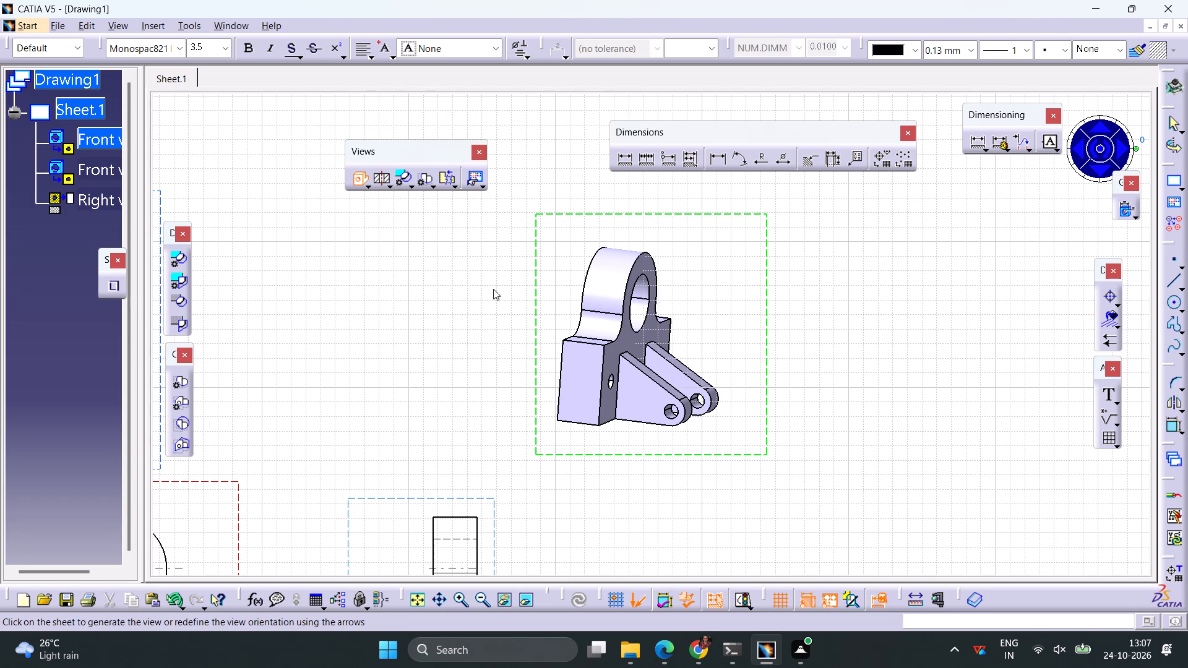
pyautogui.keyDown('ctrl'); pyautogui.moveTo(518, 304); pyautogui.dragTo(518, 370, button='middle'); pyautogui.keyUp('ctrl')
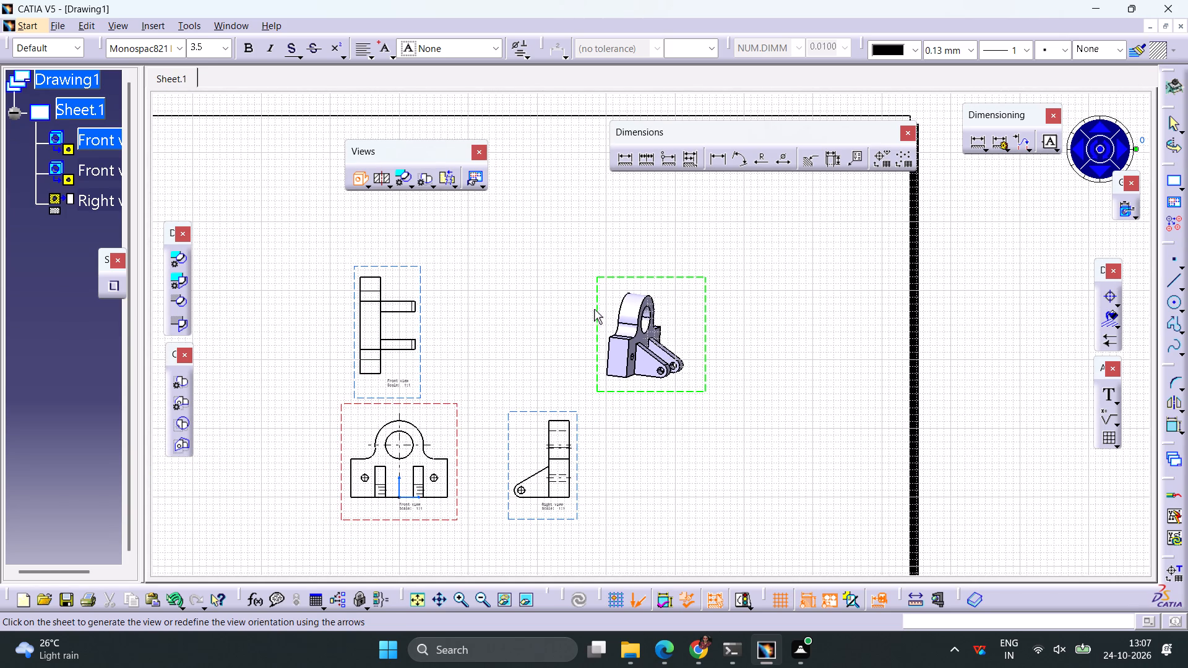
pyautogui.moveTo(596, 298); pyautogui.dragTo(502, 280)
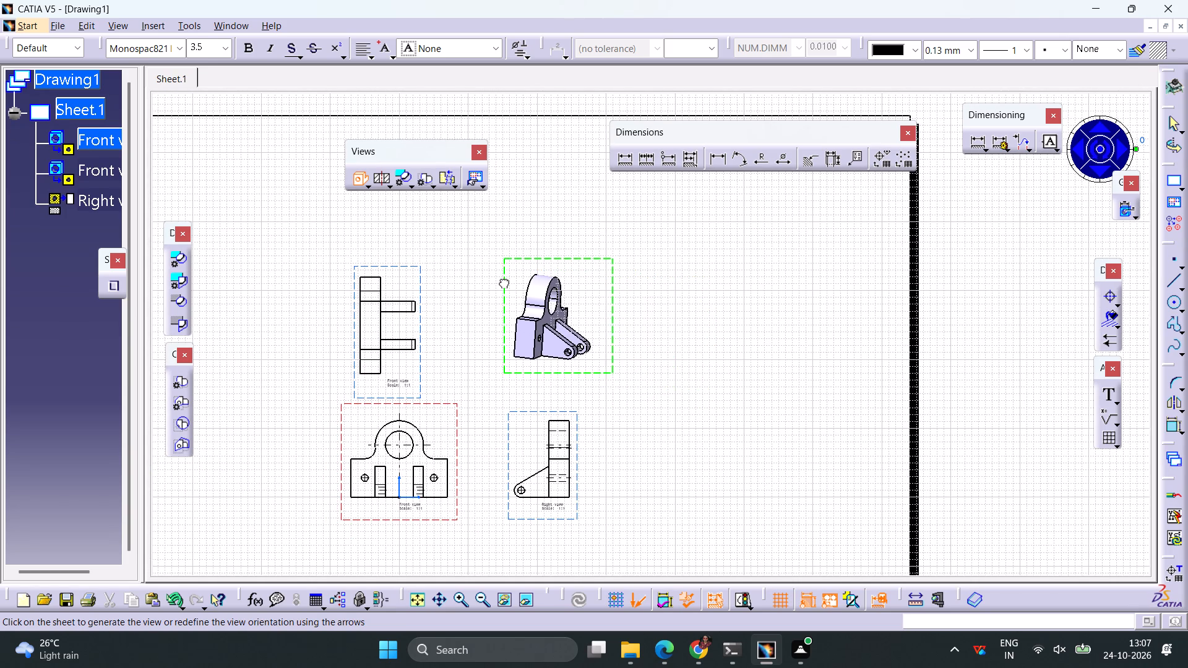
pyautogui.moveTo(502, 280); pyautogui.dragTo(501, 280)
pyautogui.click(673, 317)
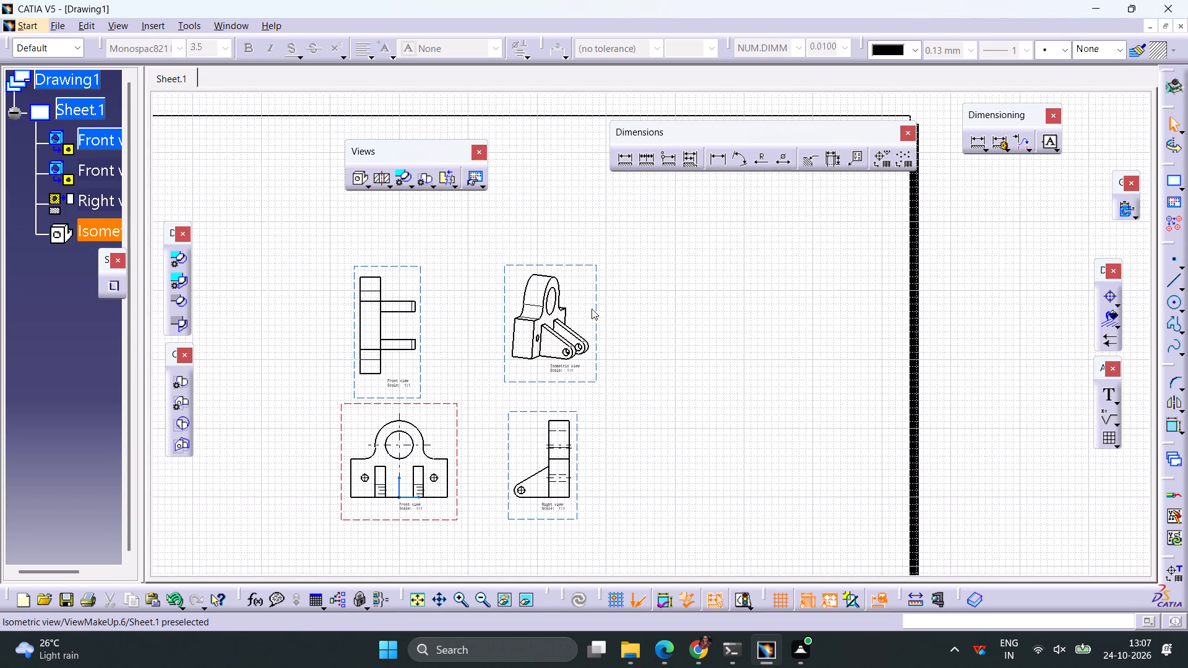
# Activate the isometric view and set its view generation mode to Raster with a shaded display.
pyautogui.rightClick(595, 304)
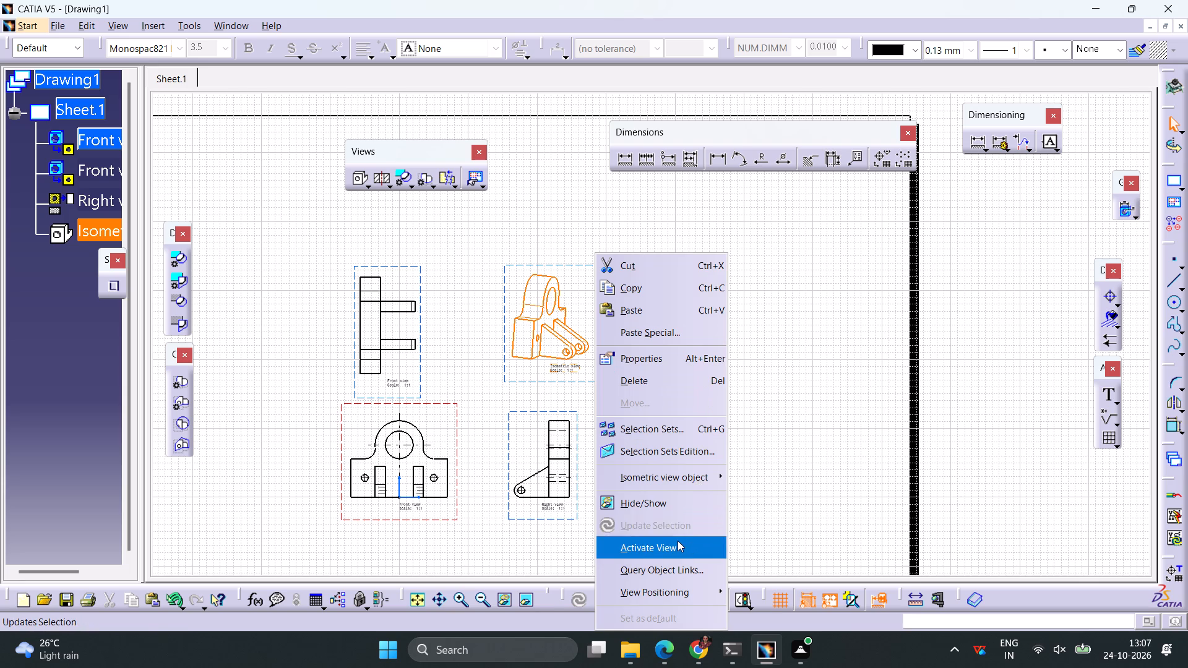
pyautogui.click(678, 541)
pyautogui.rightClick(593, 336)
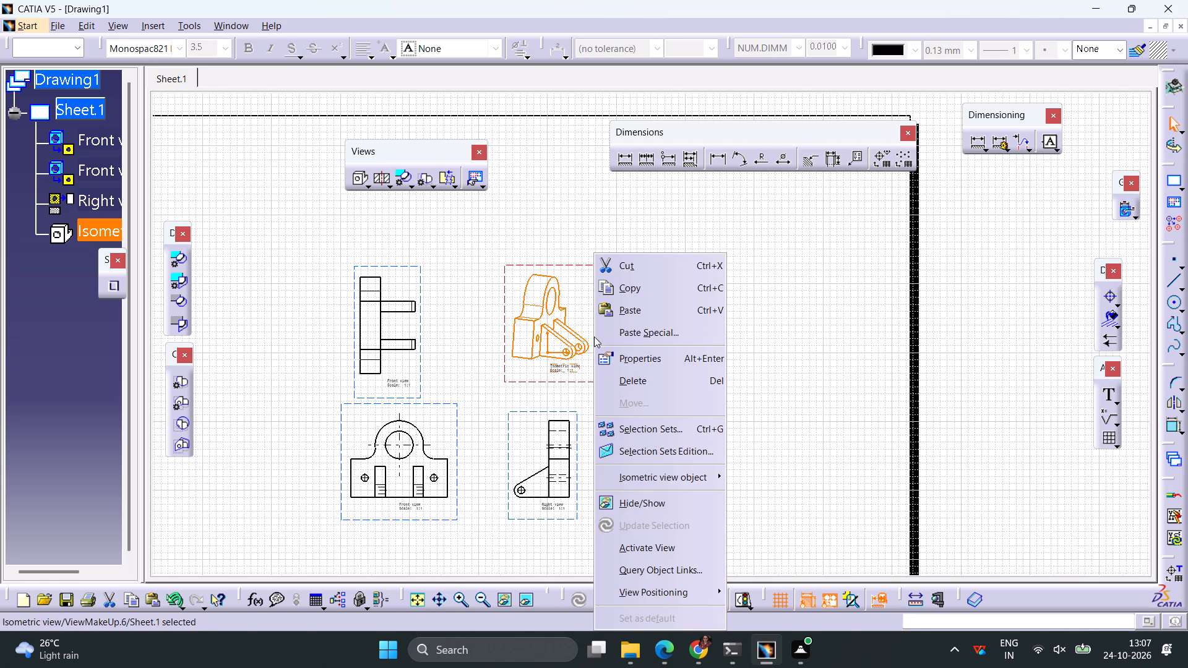
pyautogui.click(642, 356)
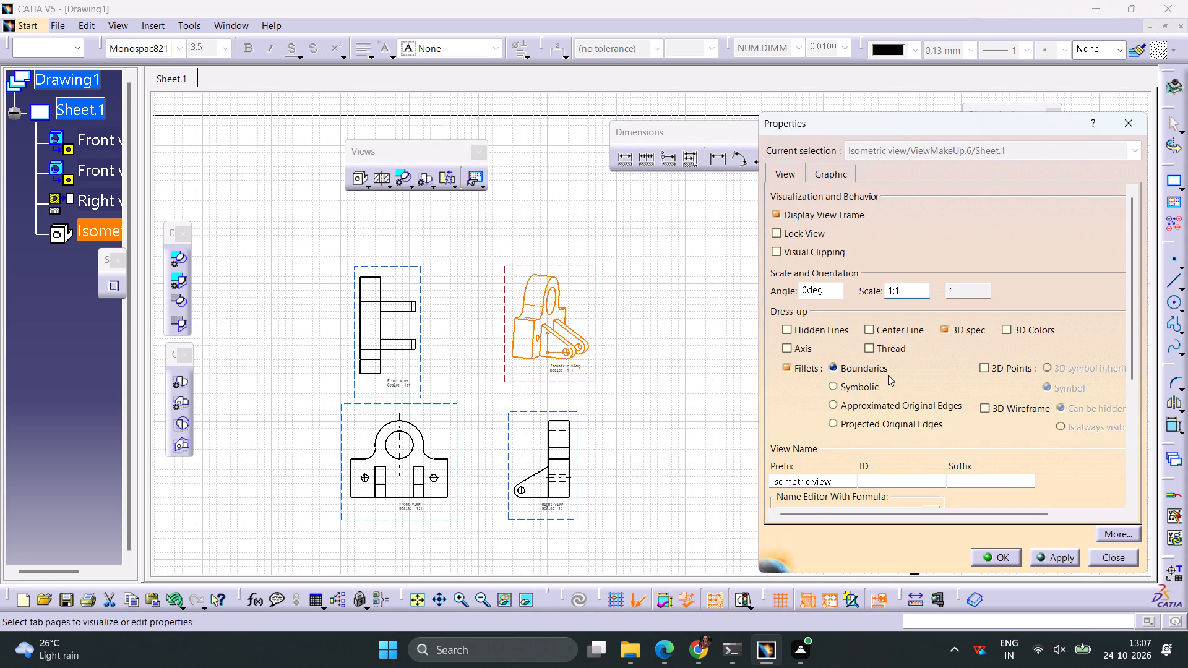
pyautogui.scroll(-9, 888, 375)
pyautogui.click(1005, 422)
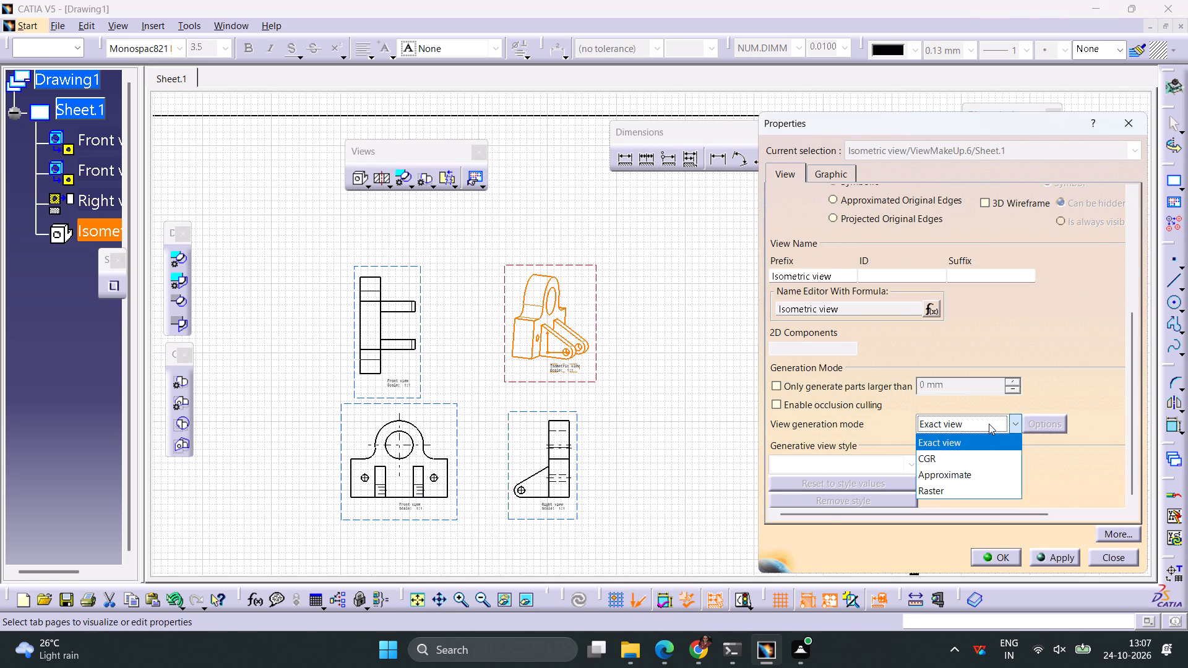
pyautogui.click(954, 487)
pyautogui.click(1051, 419)
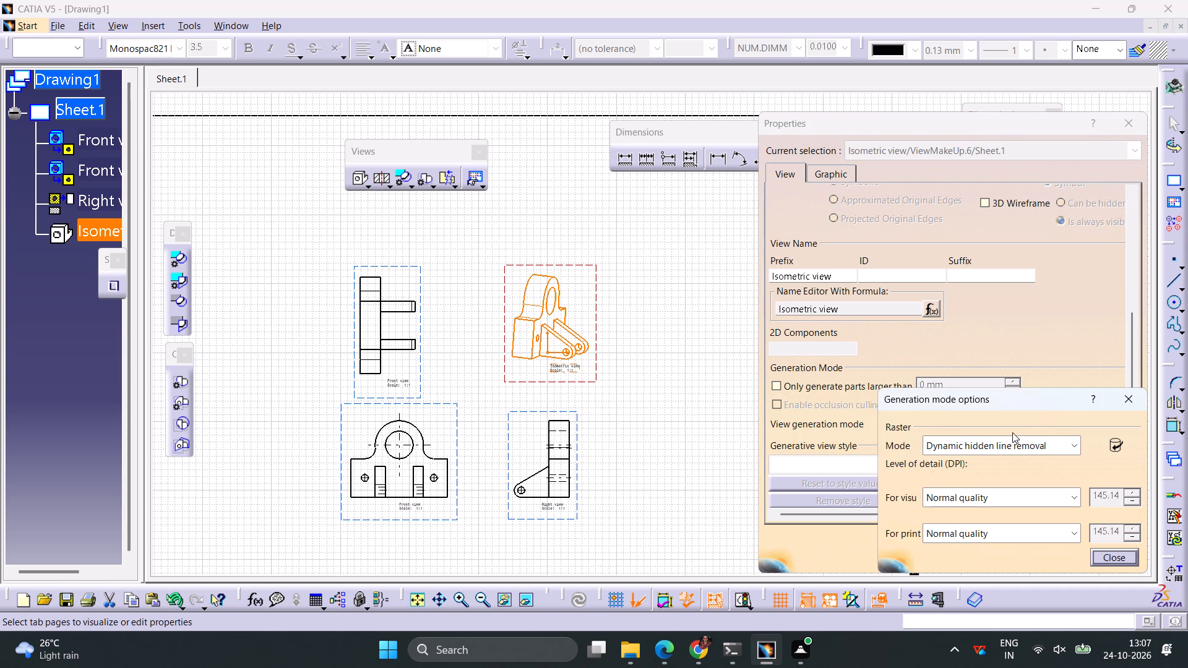
pyautogui.click(1002, 448)
pyautogui.click(960, 499)
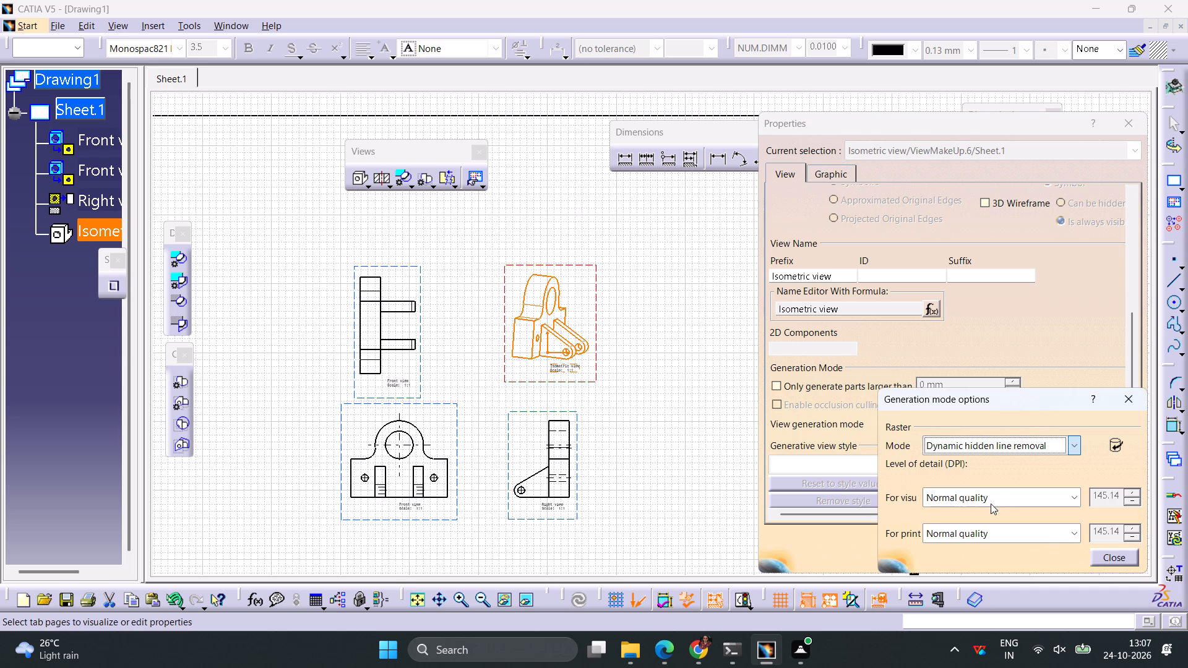
pyautogui.click(1116, 552)
pyautogui.click(1054, 552)
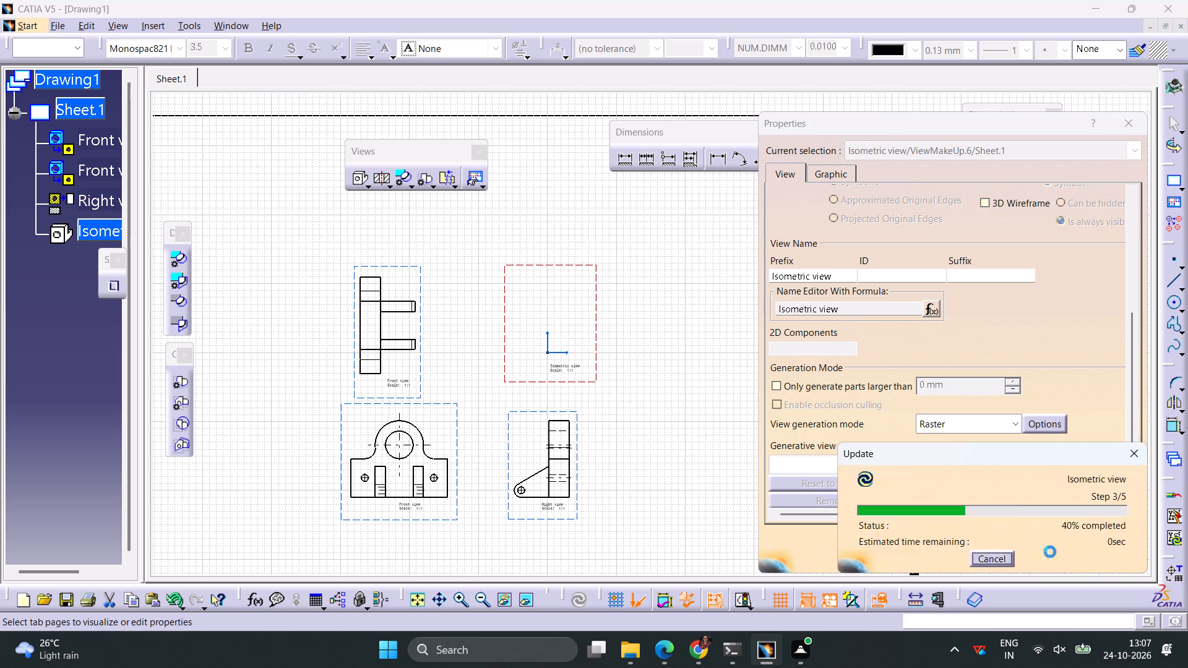
pyautogui.click(992, 557)
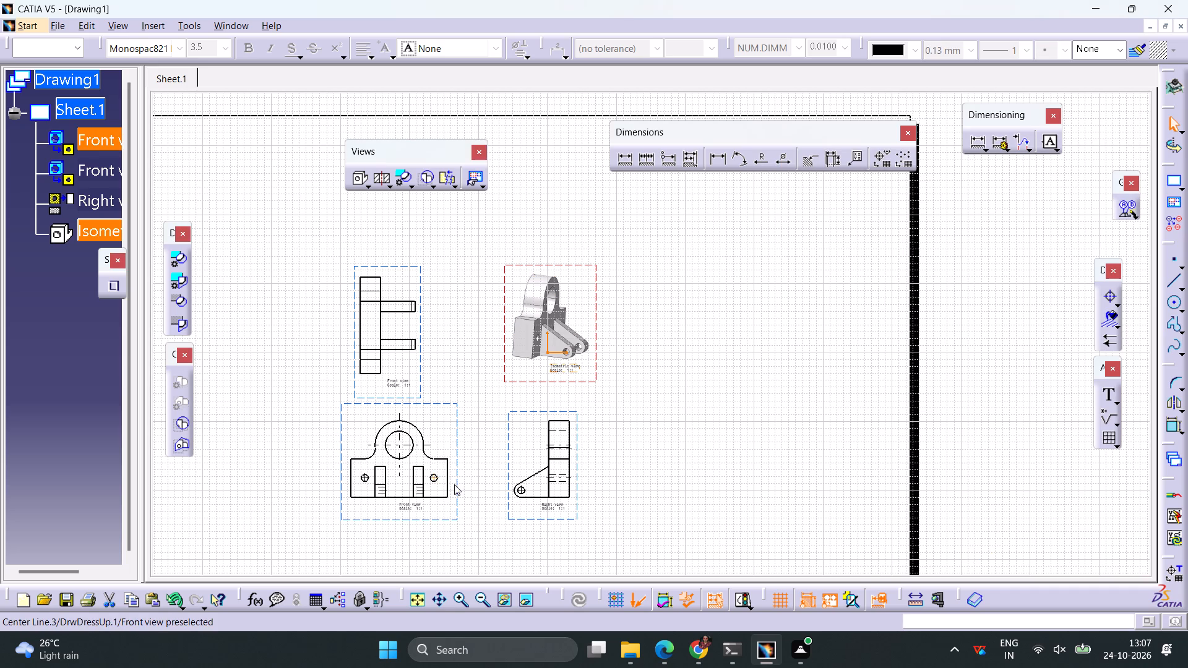
# Dimension the upper rib's thickness at its free end in the upper front view, placing it just beyond the rib.
pyautogui.keyDown('ctrl'); pyautogui.moveTo(464, 473); pyautogui.dragTo(471, 426, button='middle'); pyautogui.keyUp('ctrl')
pyautogui.moveTo(421, 462); pyautogui.dragTo(648, 330, button='middle')
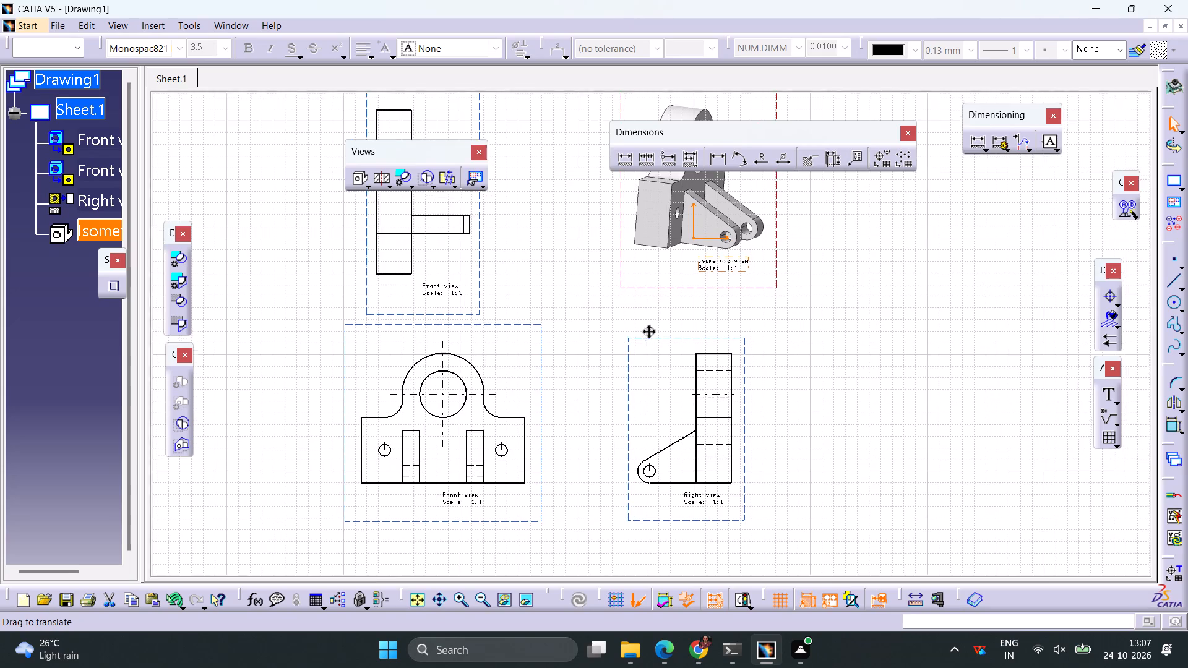
pyautogui.moveTo(648, 330); pyautogui.dragTo(700, 393, button='middle')
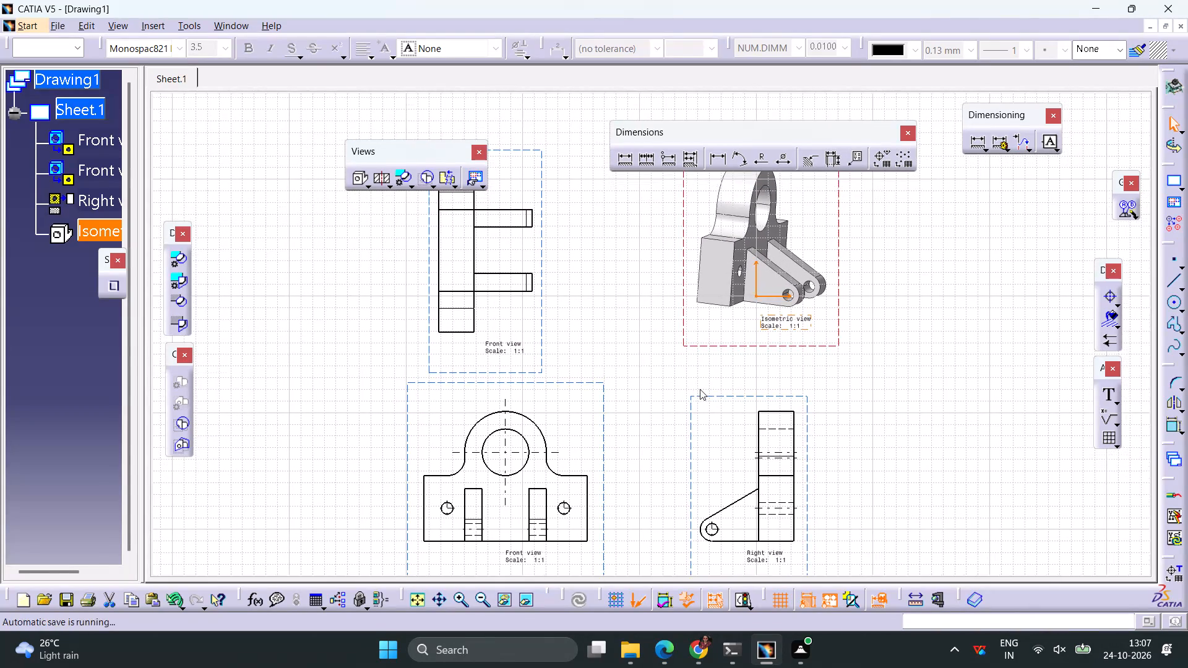
pyautogui.click(624, 161)
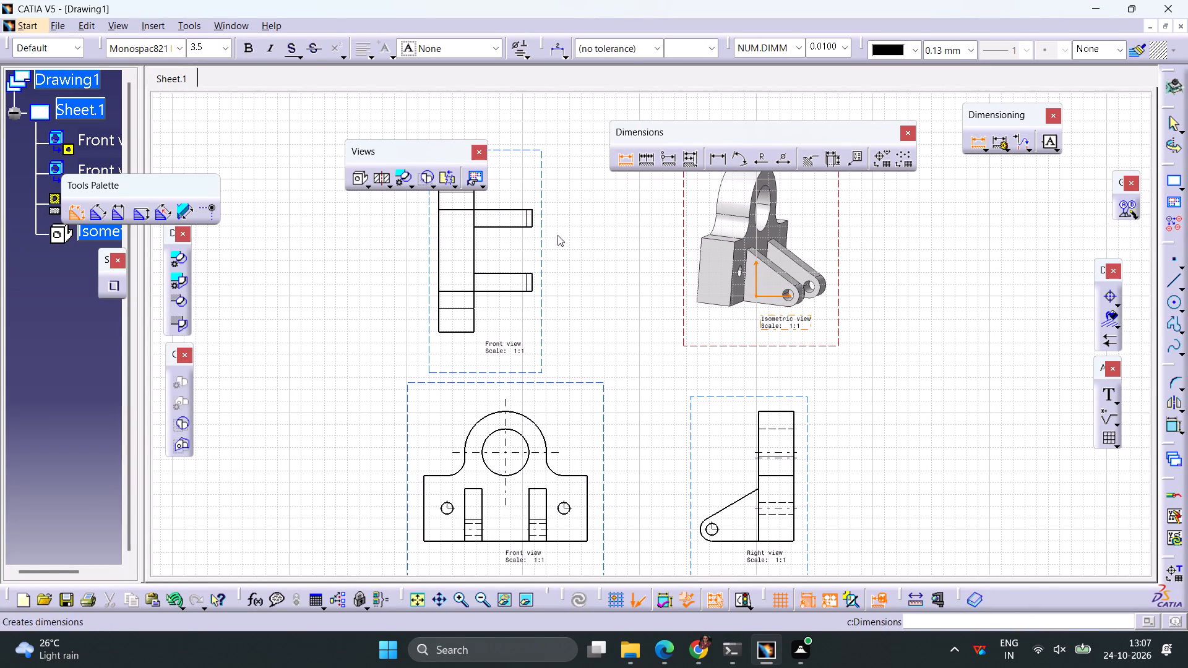
pyautogui.click(535, 217)
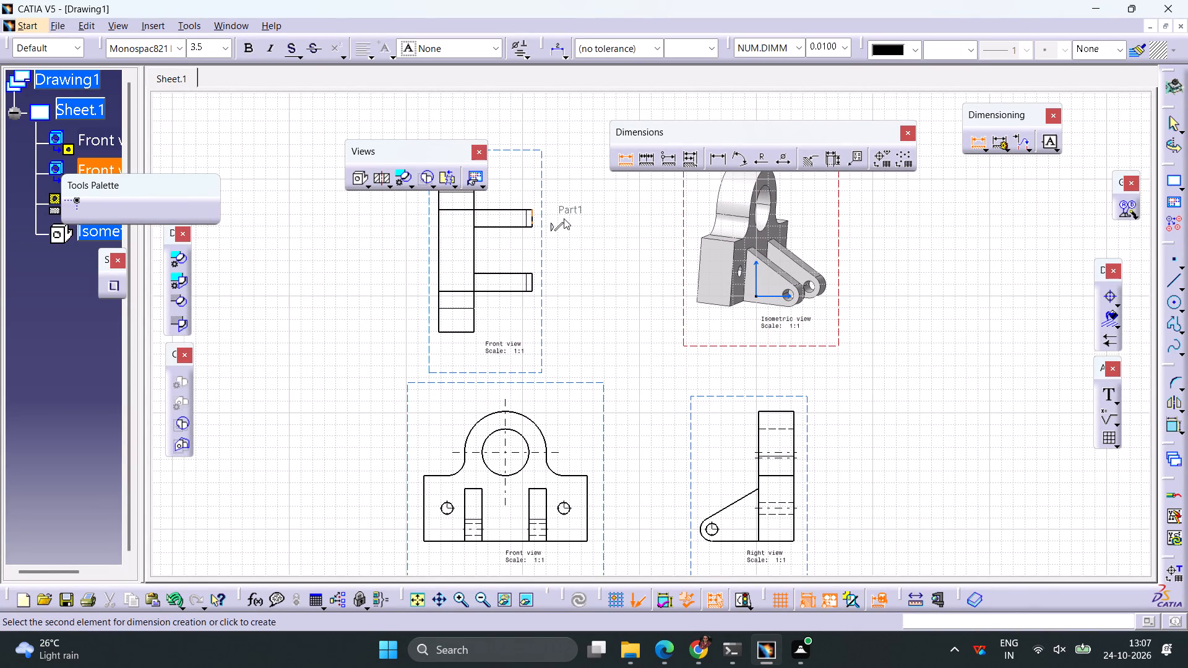
pyautogui.click(549, 220)
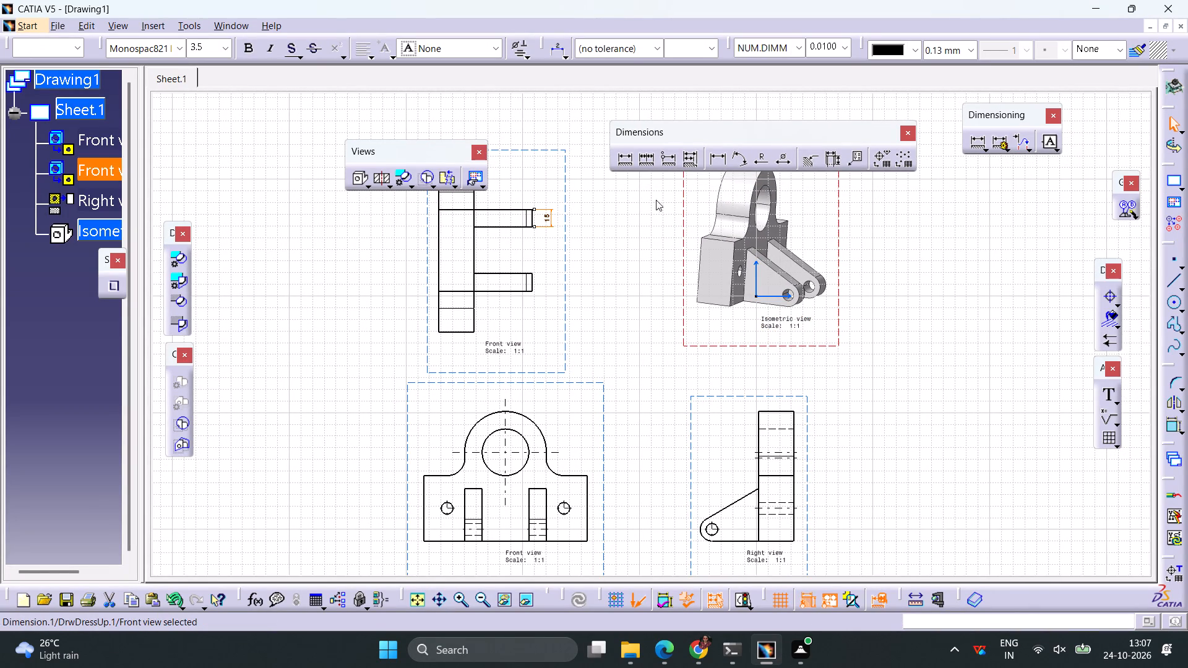
# Dimension the base plate's thickness along its top edge in the upper front view, placing it above the plate.
pyautogui.click(627, 163)
pyautogui.moveTo(497, 262); pyautogui.dragTo(538, 350, button='middle')
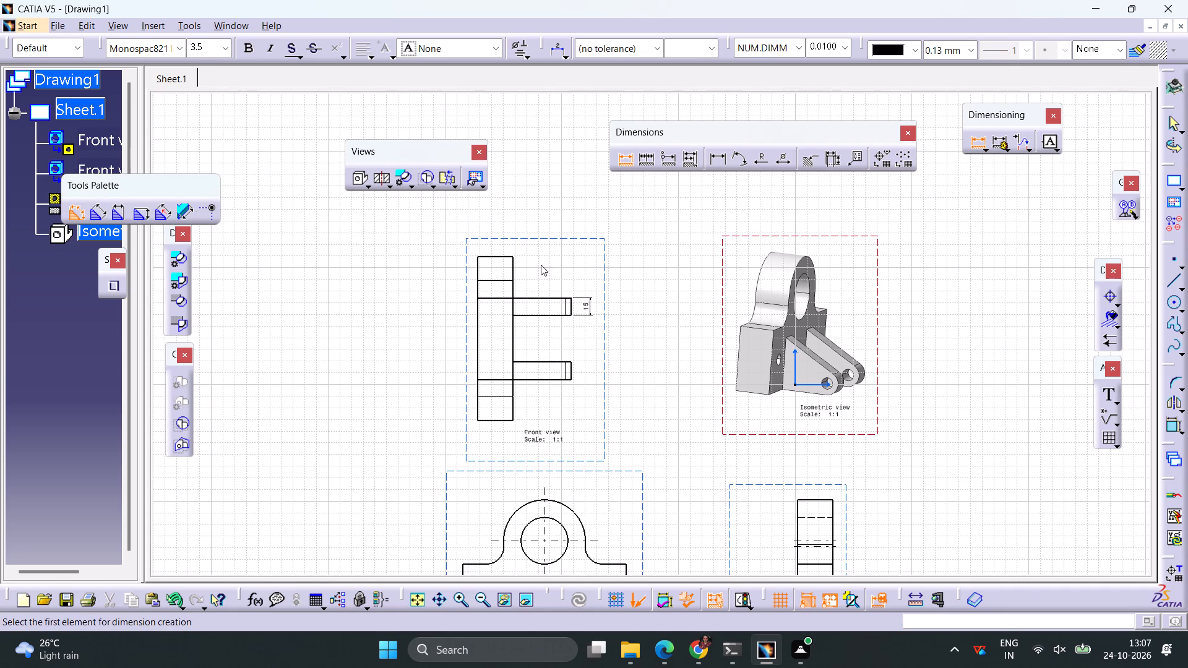
pyautogui.click(496, 256)
pyautogui.click(496, 240)
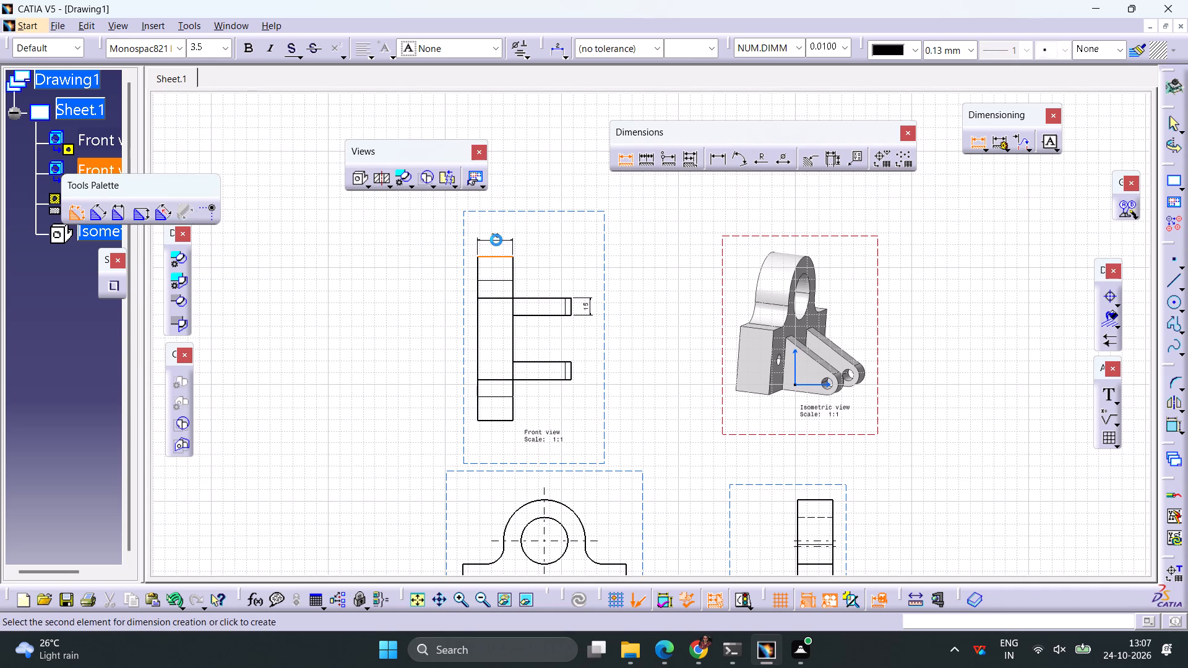
# Dimension the gap between the facing inner edges of the two ribs in the upper front view.
pyautogui.moveTo(556, 288); pyautogui.dragTo(536, 238, button='middle')
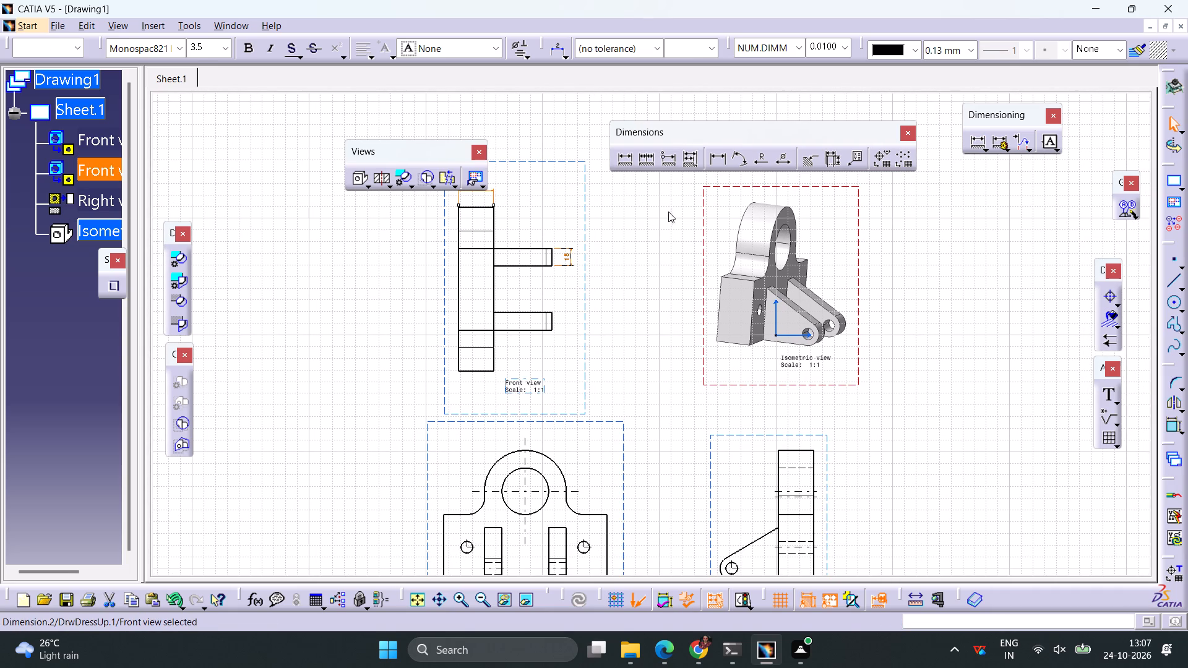
pyautogui.click(625, 157)
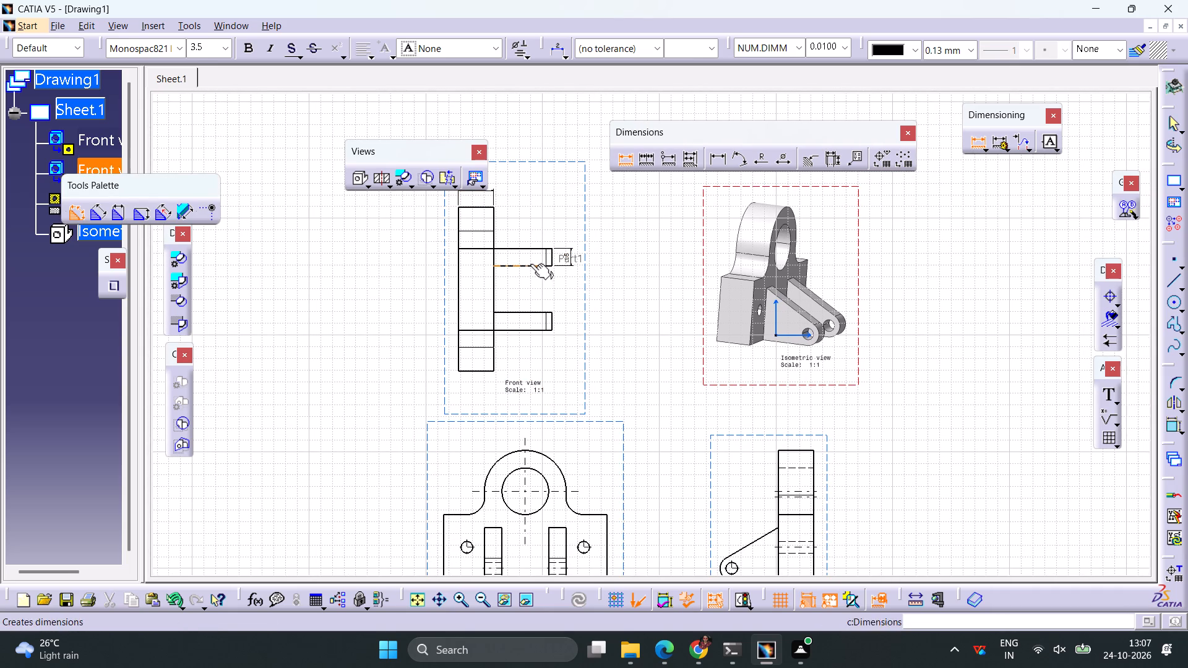
pyautogui.click(529, 263)
pyautogui.click(528, 312)
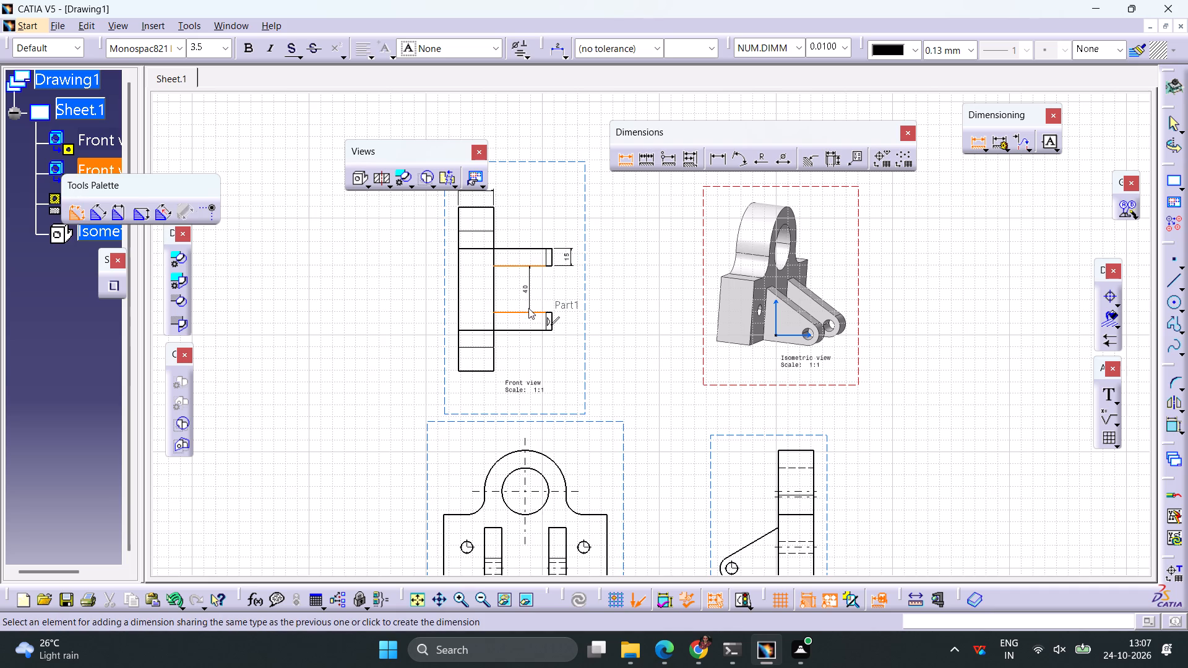
pyautogui.click(528, 306)
# Add a diameter dimension to the large central bore in the lower front view, placed outside the rounded top.
pyautogui.keyDown('ctrl'); pyautogui.moveTo(626, 314); pyautogui.dragTo(626, 348, button='middle'); pyautogui.keyUp('ctrl')
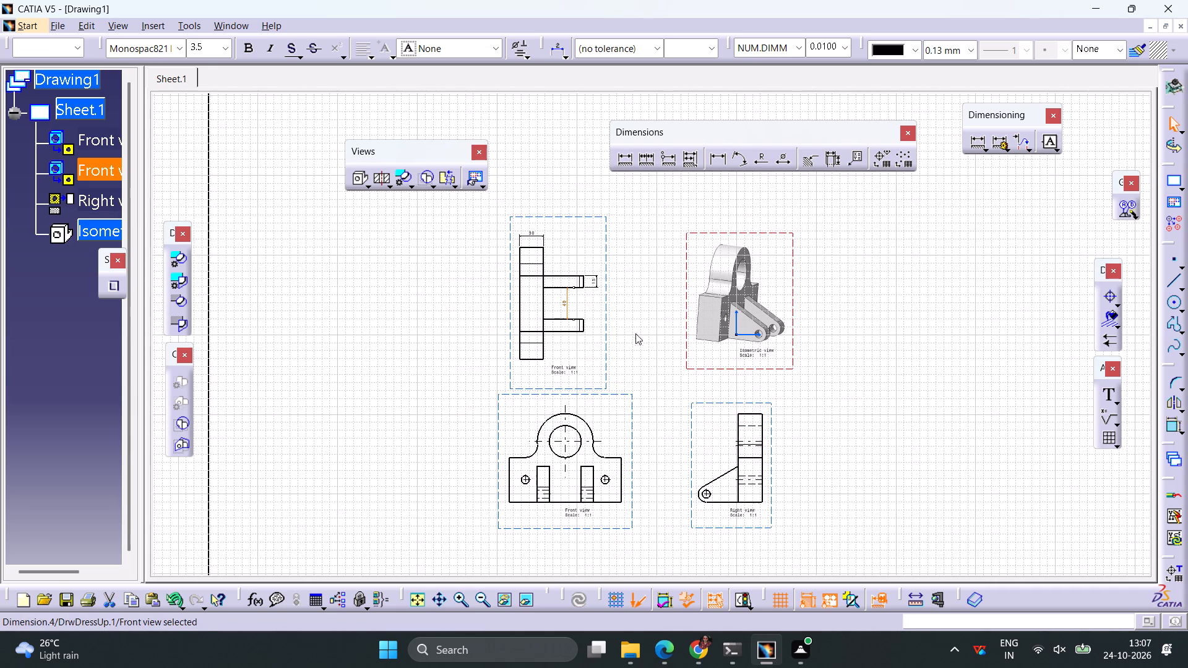
pyautogui.click(777, 163)
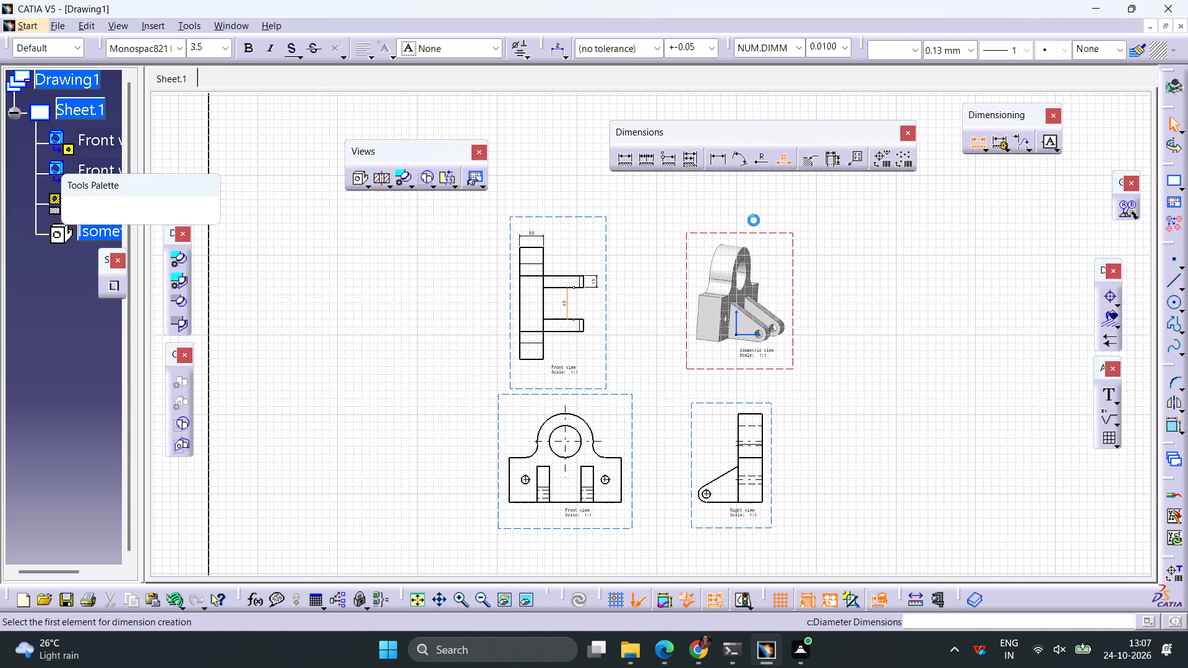
pyautogui.click(574, 432)
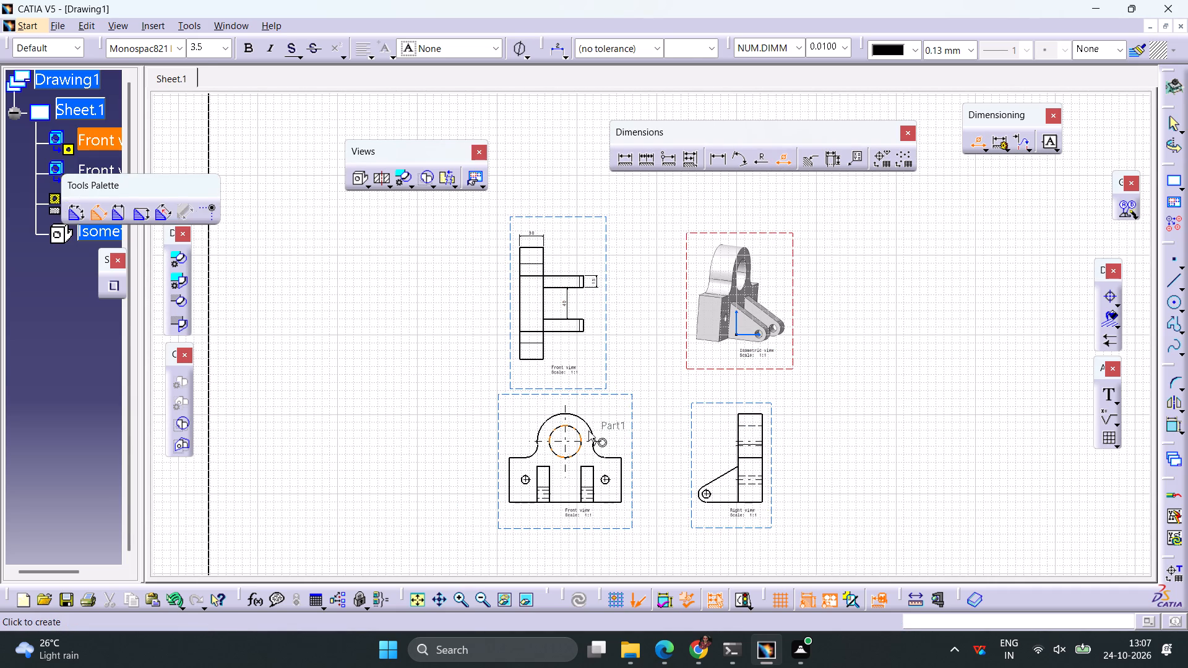
pyautogui.click(606, 417)
# Add diameter dimensions to both small mounting holes in the lower front view, each placed outside the bracket on its own side.
pyautogui.moveTo(645, 441); pyautogui.dragTo(588, 358, button='middle')
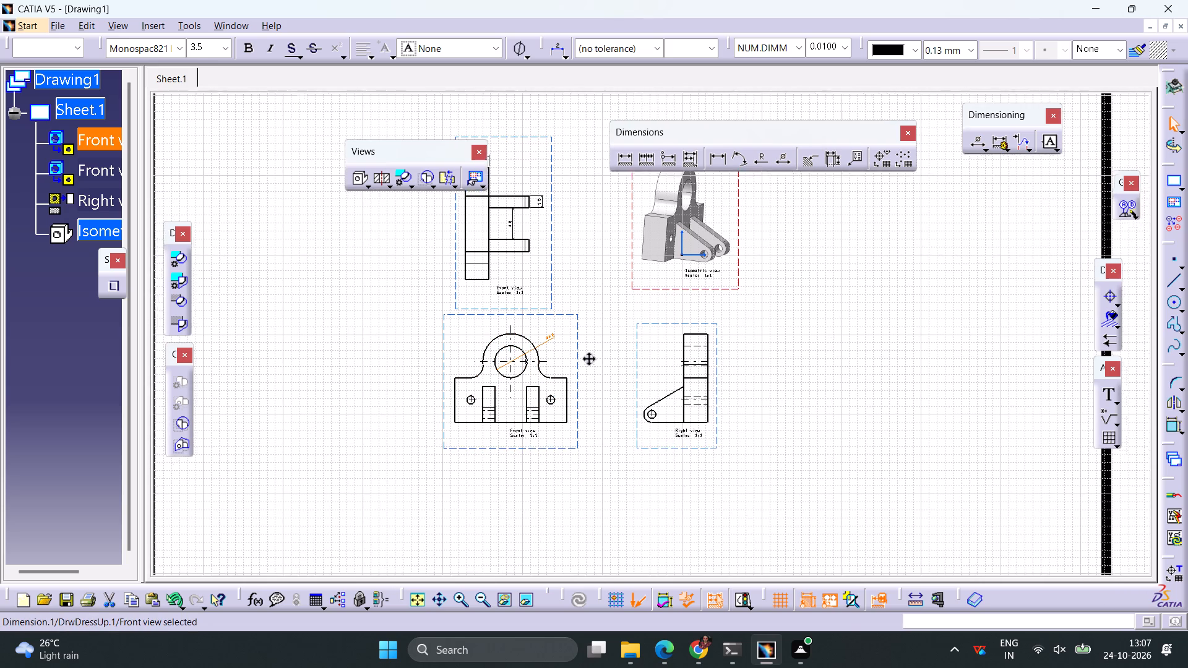
pyautogui.moveTo(588, 358); pyautogui.dragTo(585, 351, button='middle')
pyautogui.click(777, 159)
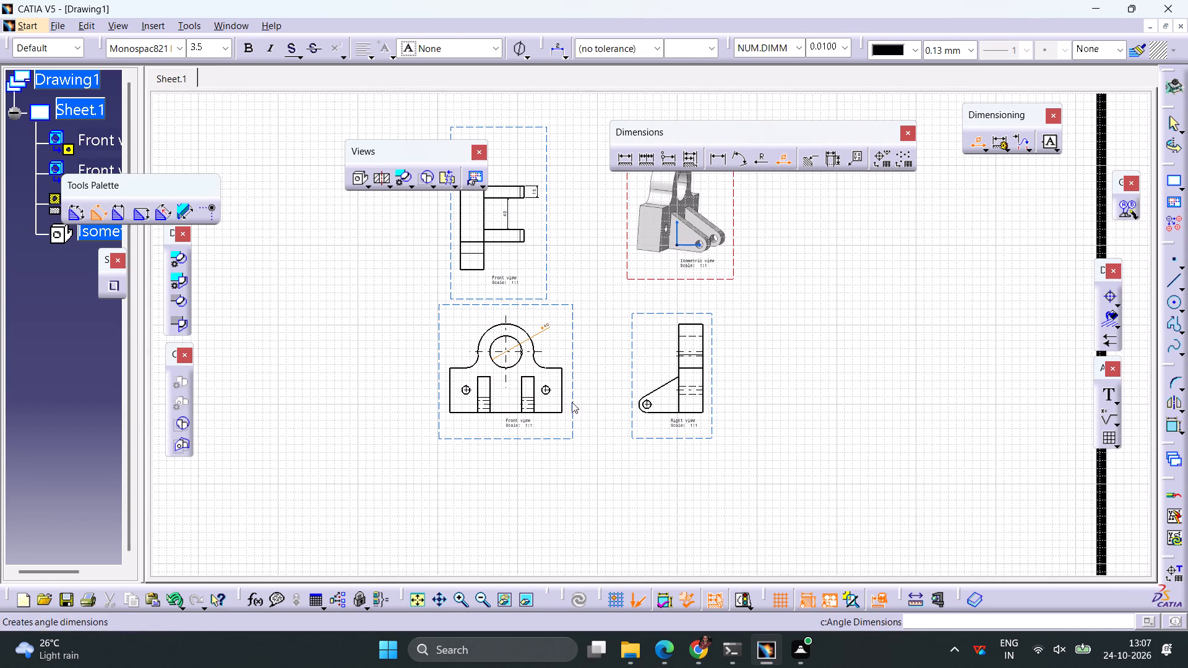
pyautogui.keyDown('ctrl'); pyautogui.moveTo(496, 448); pyautogui.dragTo(495, 370, button='middle'); pyautogui.keyUp('ctrl')
pyautogui.moveTo(495, 483); pyautogui.dragTo(711, 349, button='middle')
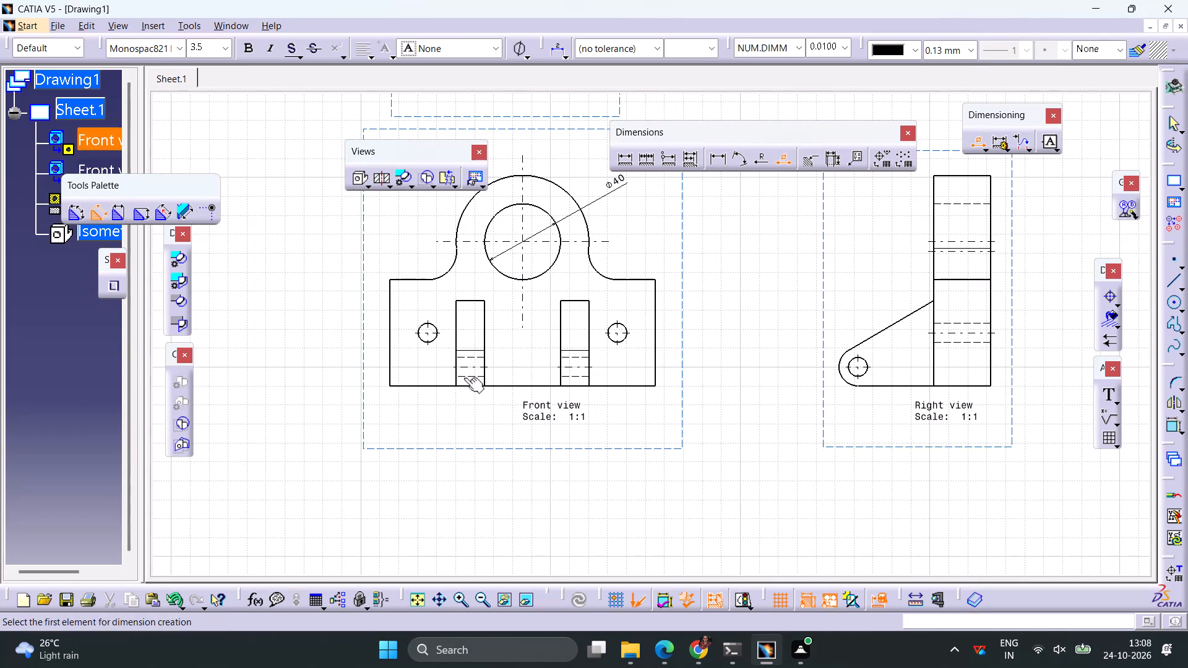
pyautogui.click(423, 344)
pyautogui.click(349, 355)
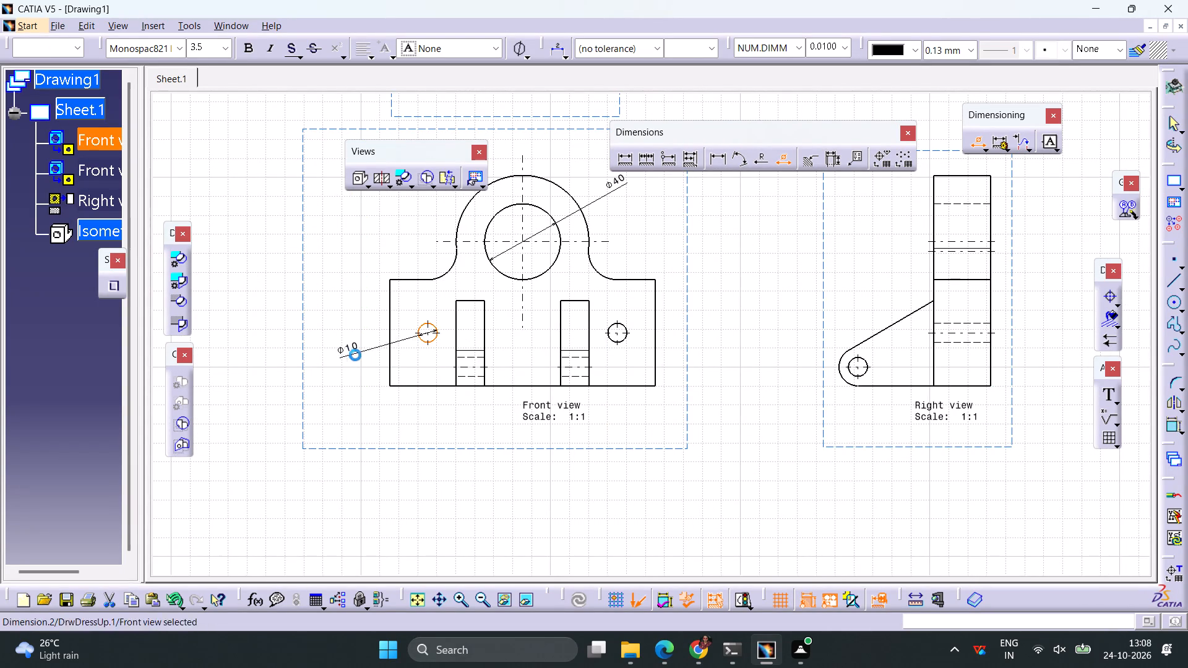
pyautogui.click(780, 167)
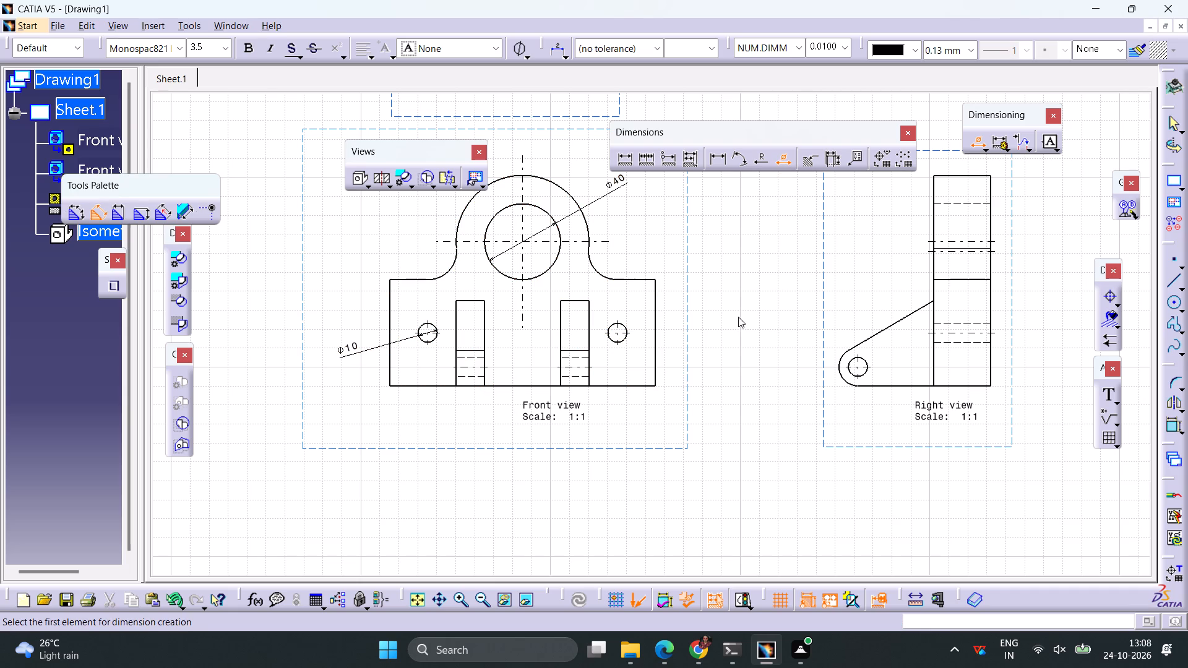
pyautogui.click(624, 341)
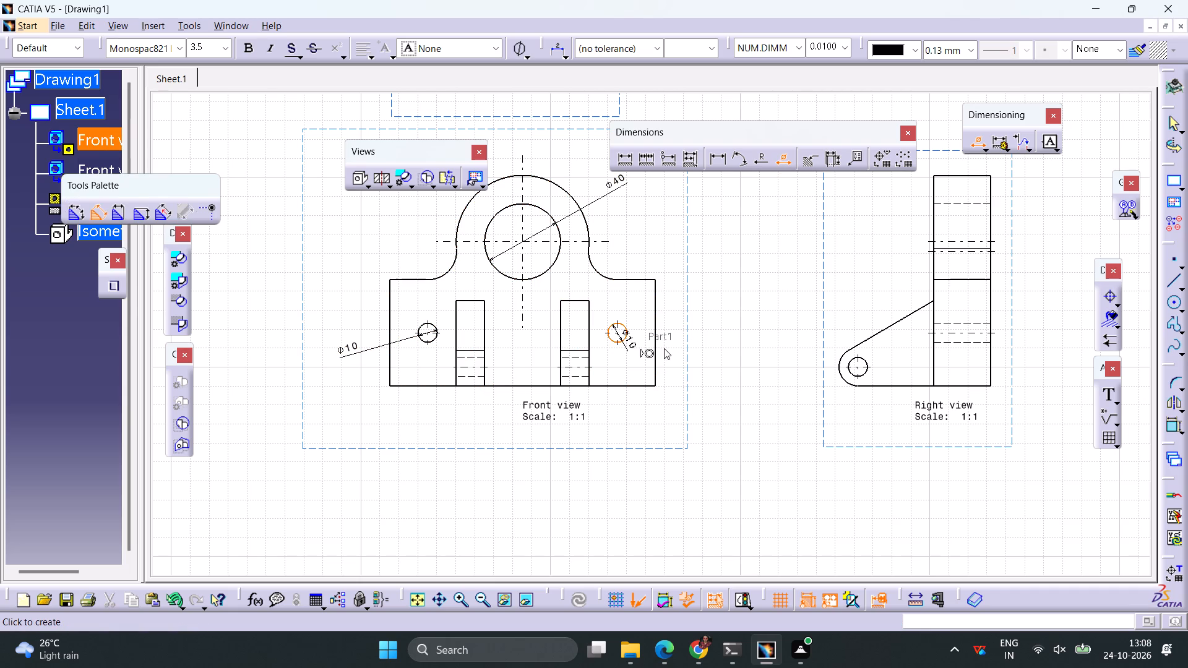
pyautogui.click(681, 348)
# Dimension the right-hand rib's width below the lower front view and move the view label down clear of the dimension.
pyautogui.click(705, 161)
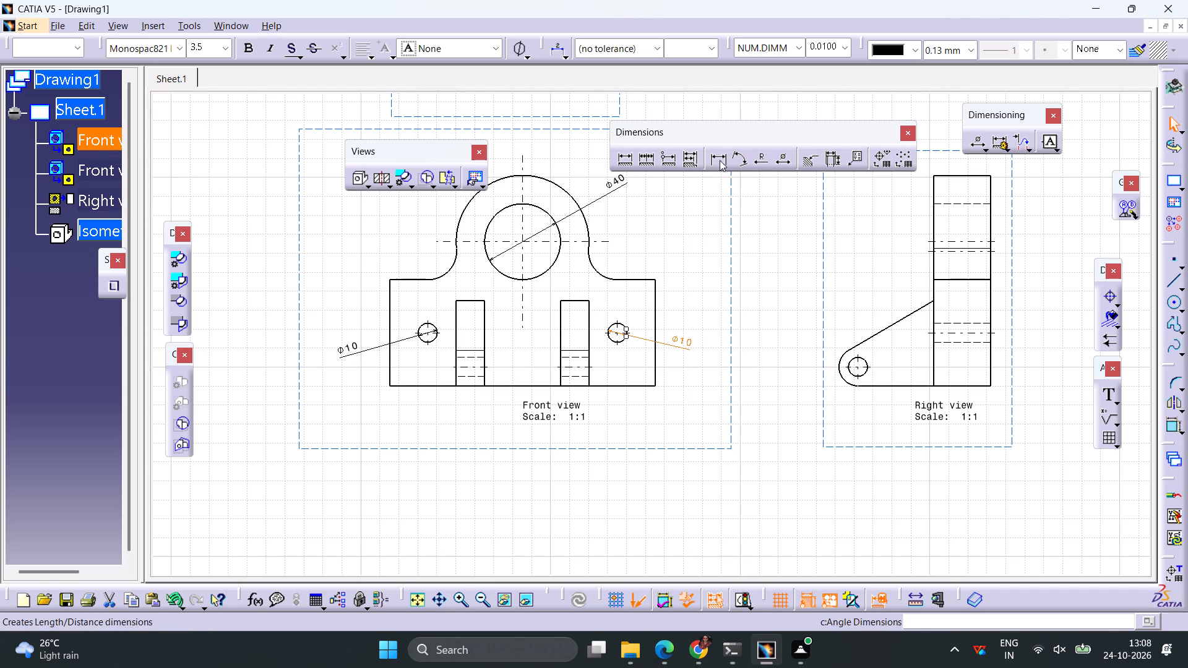
pyautogui.click(722, 163)
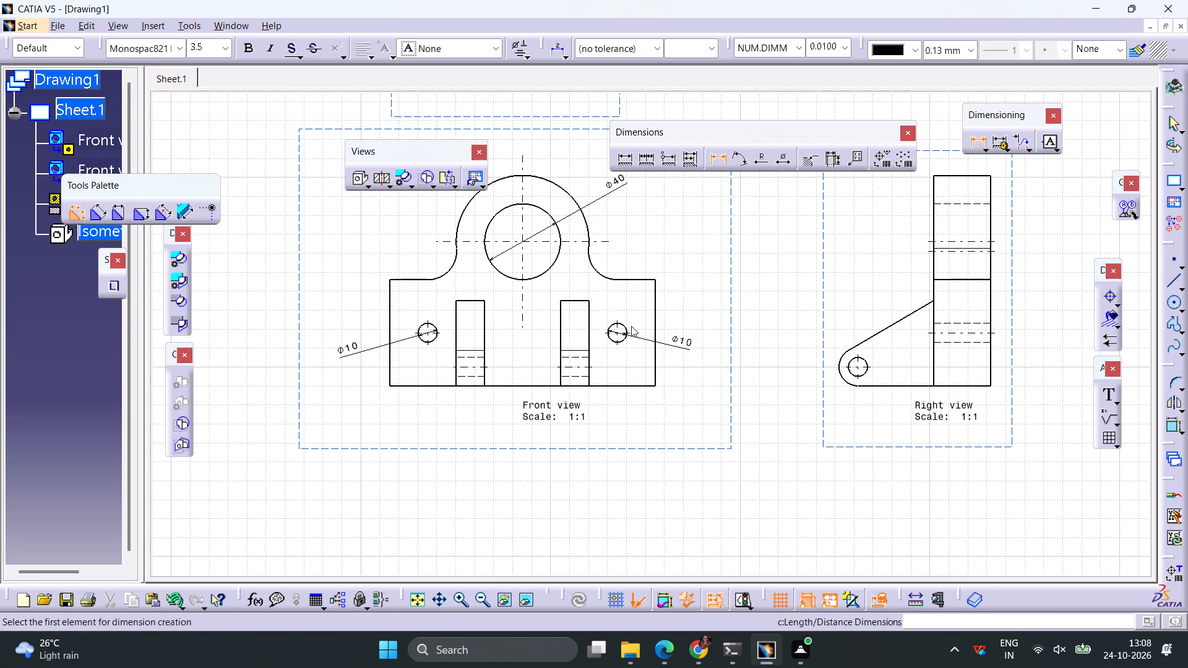
pyautogui.click(572, 300)
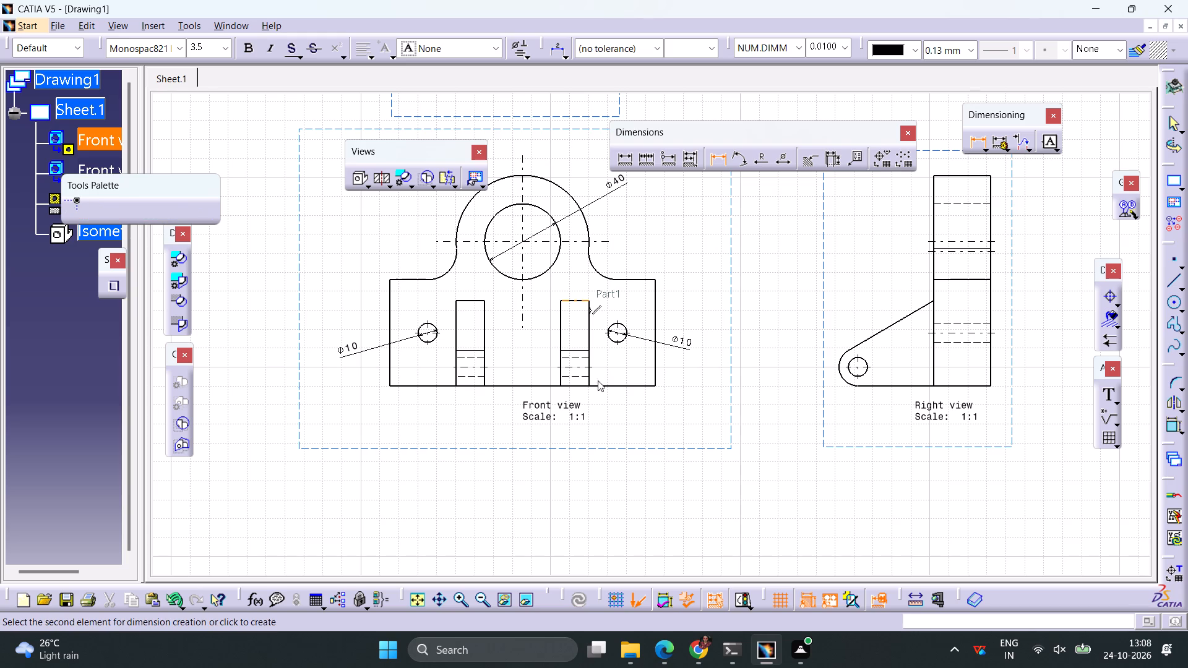
pyautogui.click(644, 400)
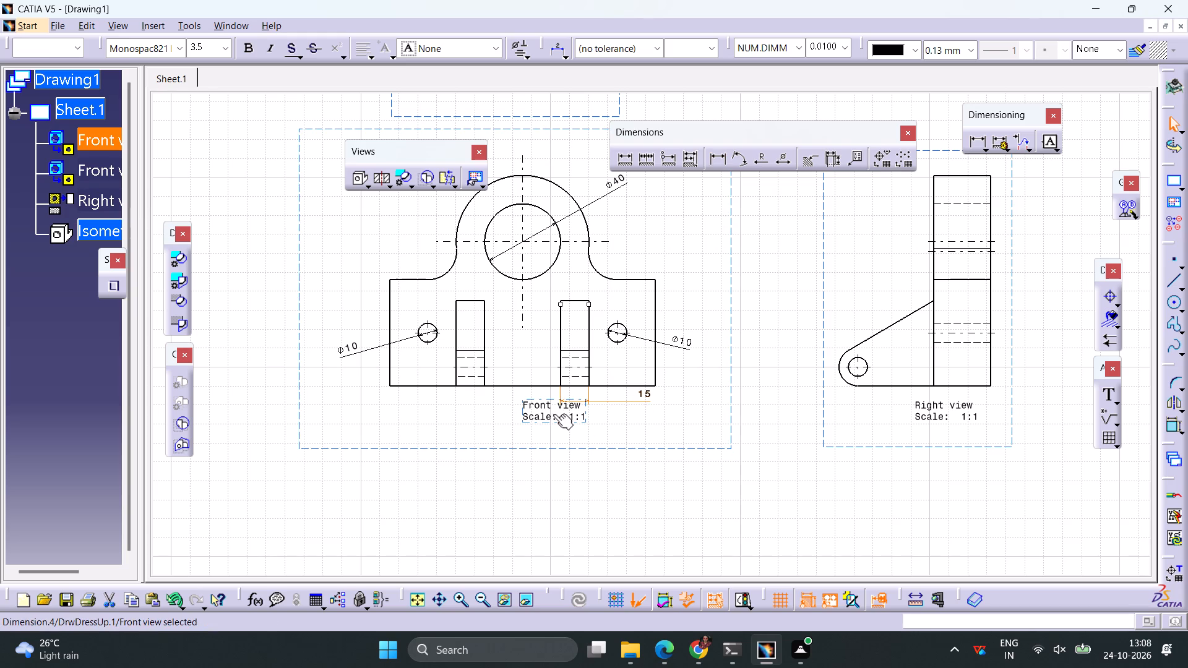
pyautogui.moveTo(553, 414); pyautogui.dragTo(545, 447)
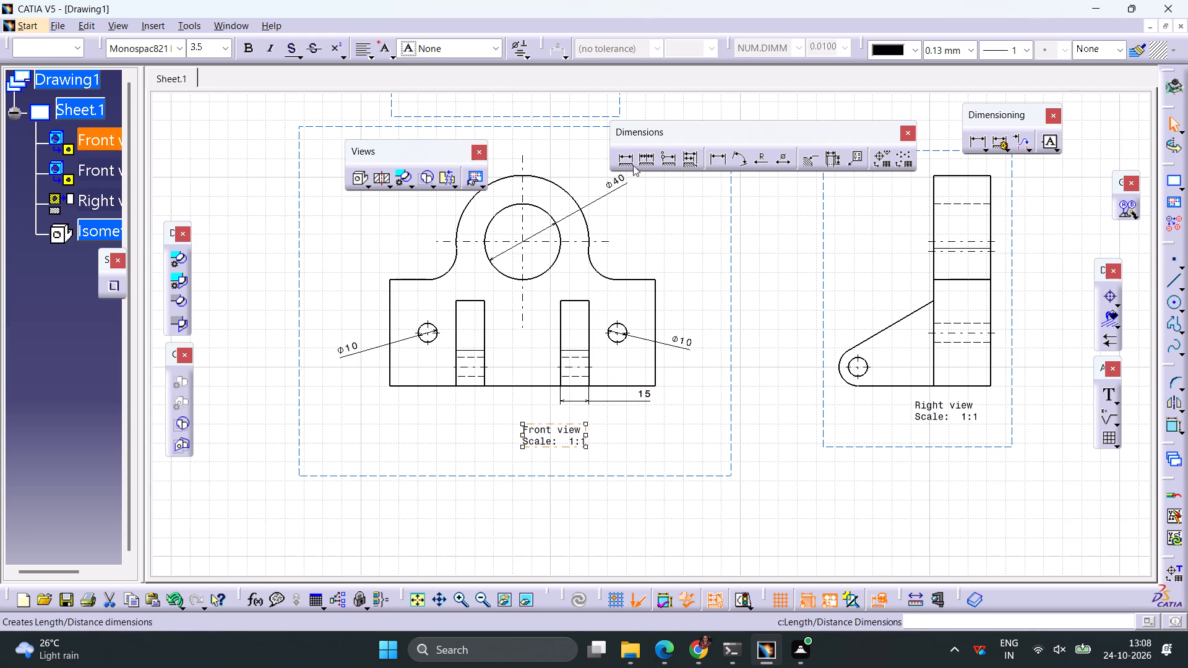
# Add a radius dimension to the bracket's large outer top arc in the lower front view, placed above the arc.
pyautogui.click(757, 158)
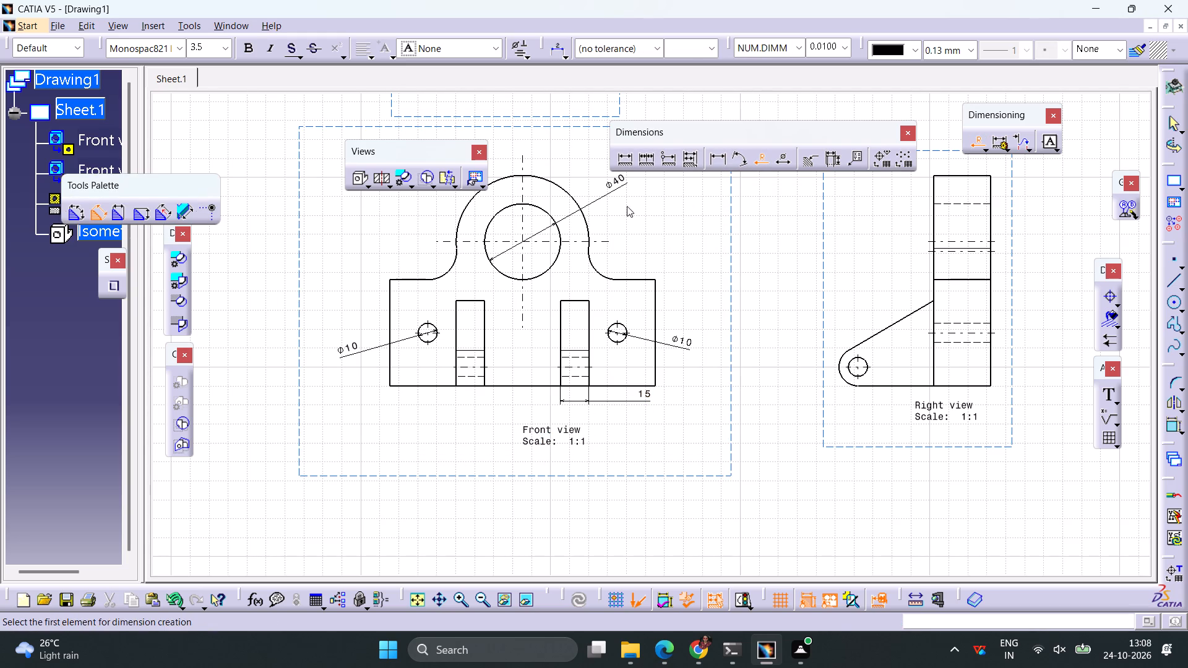
pyautogui.click(563, 191)
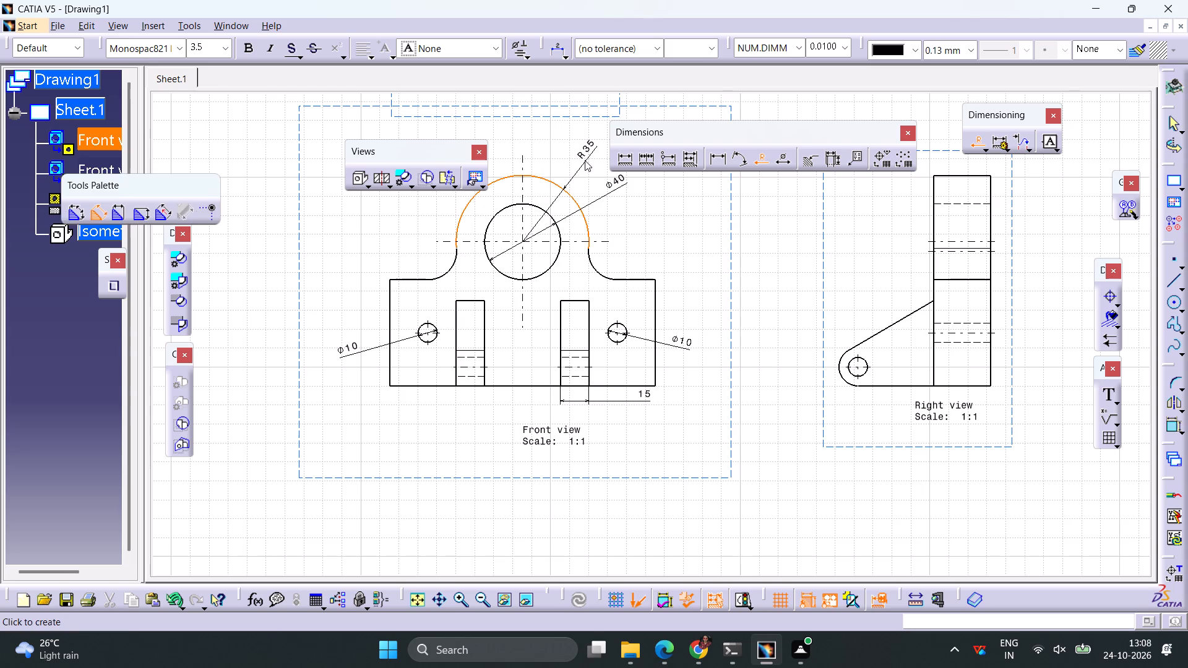
pyautogui.click(585, 160)
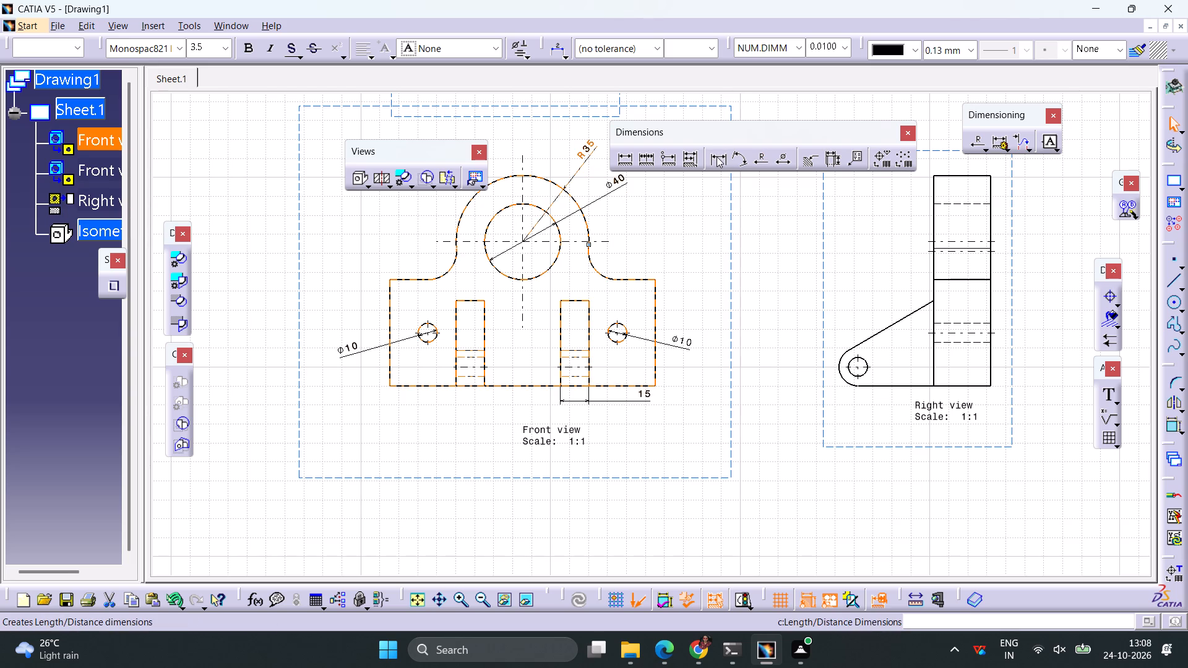
# Dimension the base's height beside its left edge and its overall width below the lower front view.
pyautogui.click(629, 161)
pyautogui.click(390, 305)
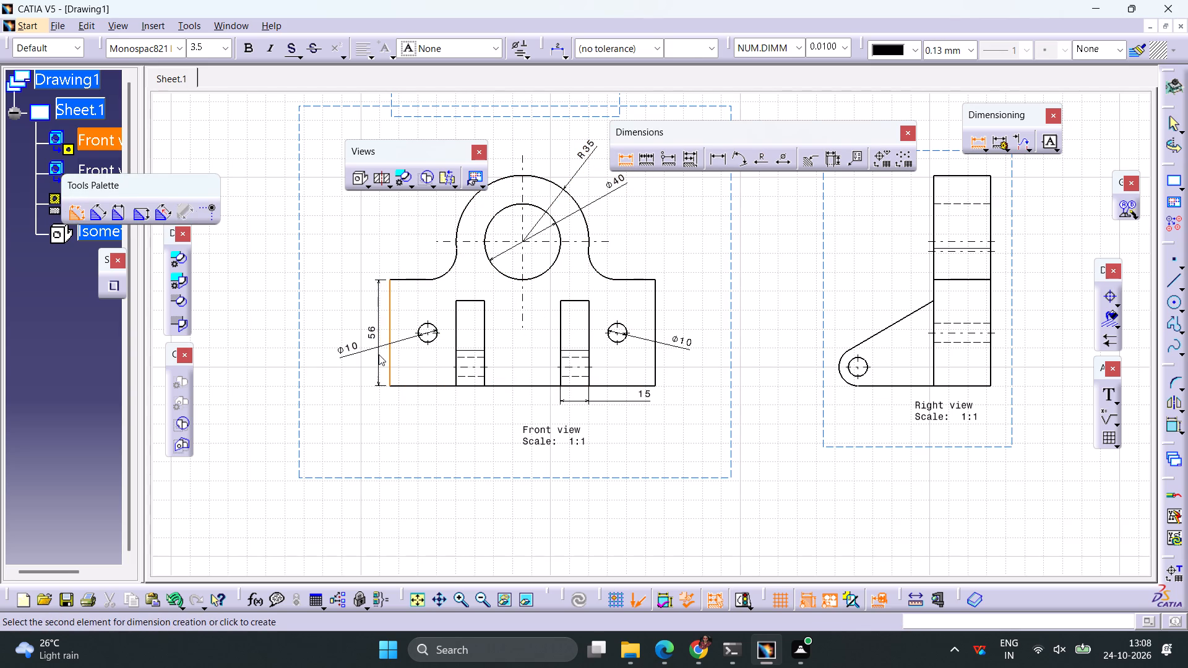
pyautogui.click(379, 354)
pyautogui.click(622, 156)
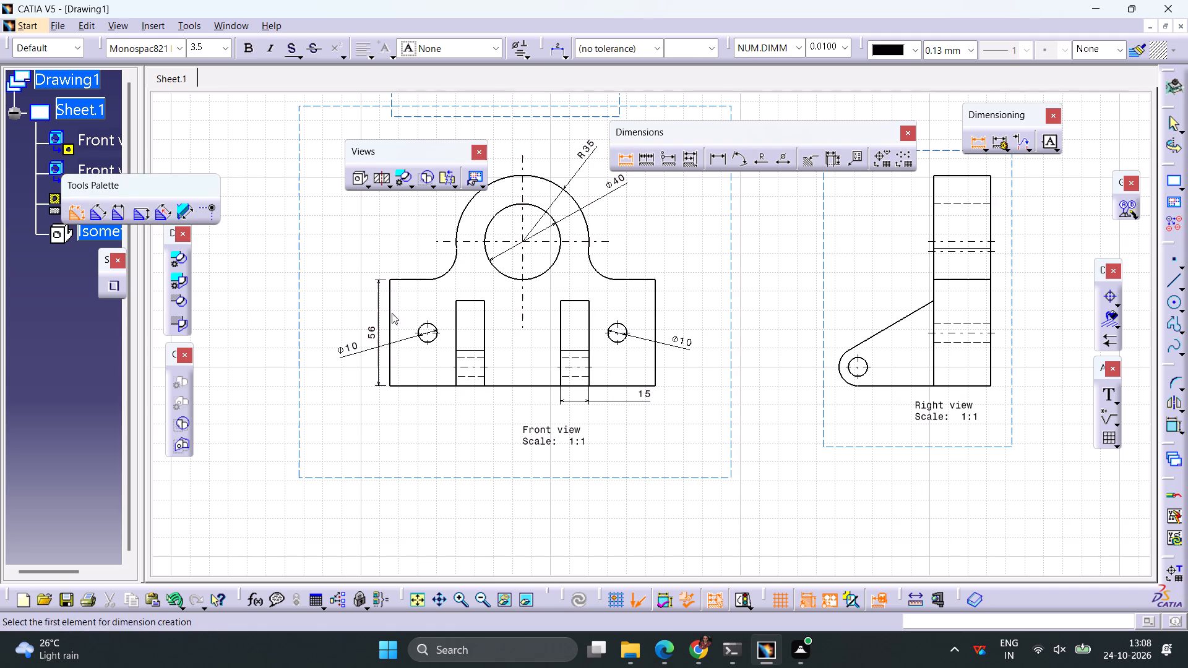
pyautogui.click(389, 317)
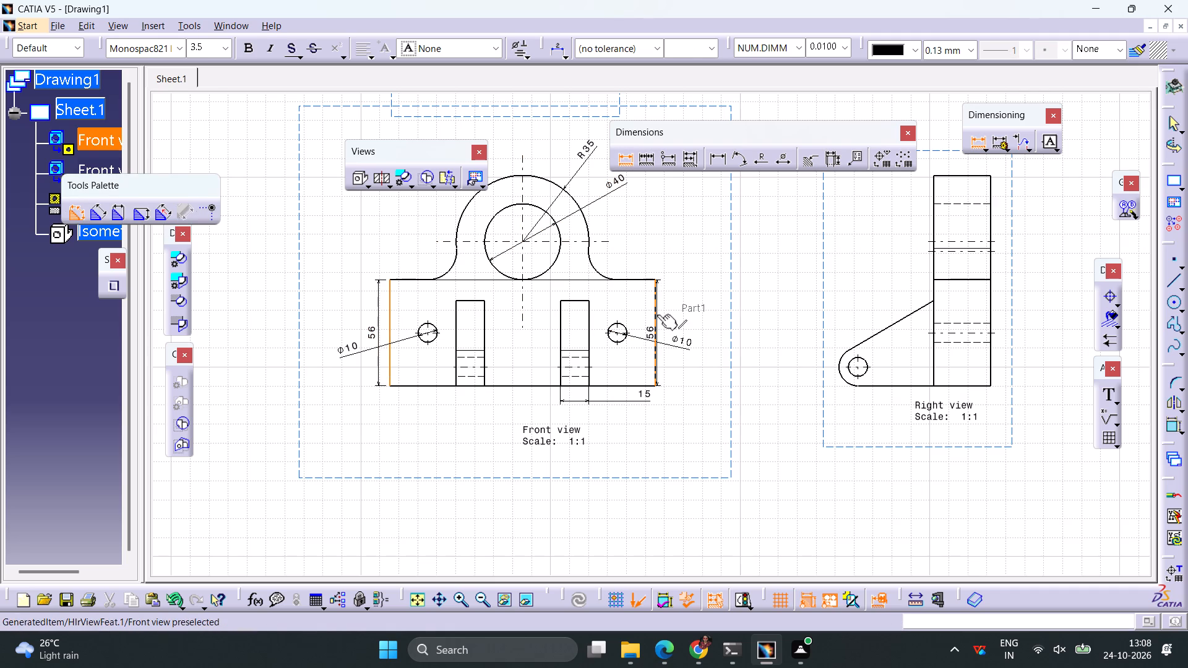
pyautogui.click(657, 314)
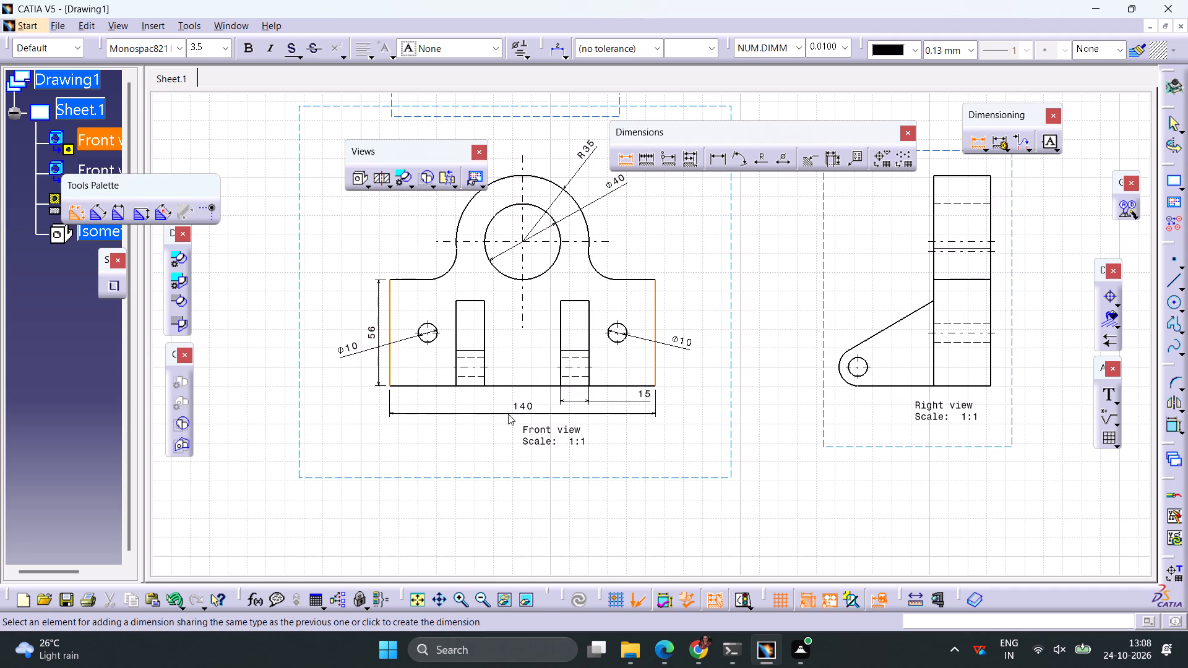
pyautogui.click(508, 414)
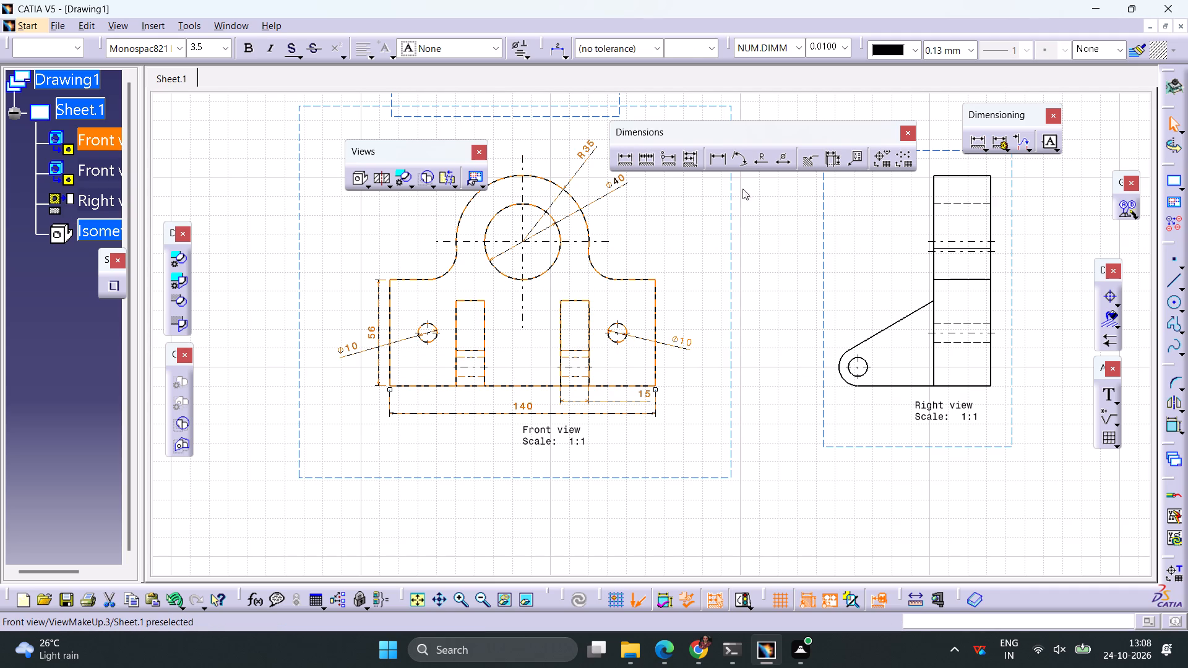
# Locate the right small mounting hole in the lower front view with dimensions to the bore's vertical centreline and the base's top edge.
pyautogui.click(624, 160)
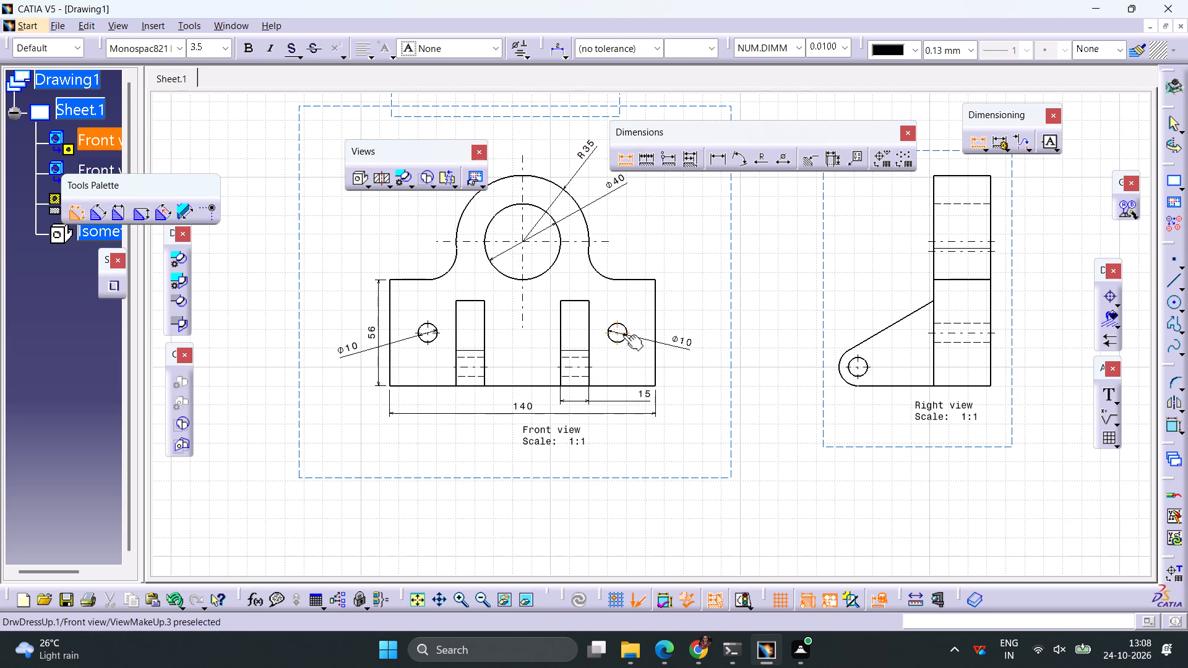
pyautogui.click(618, 330)
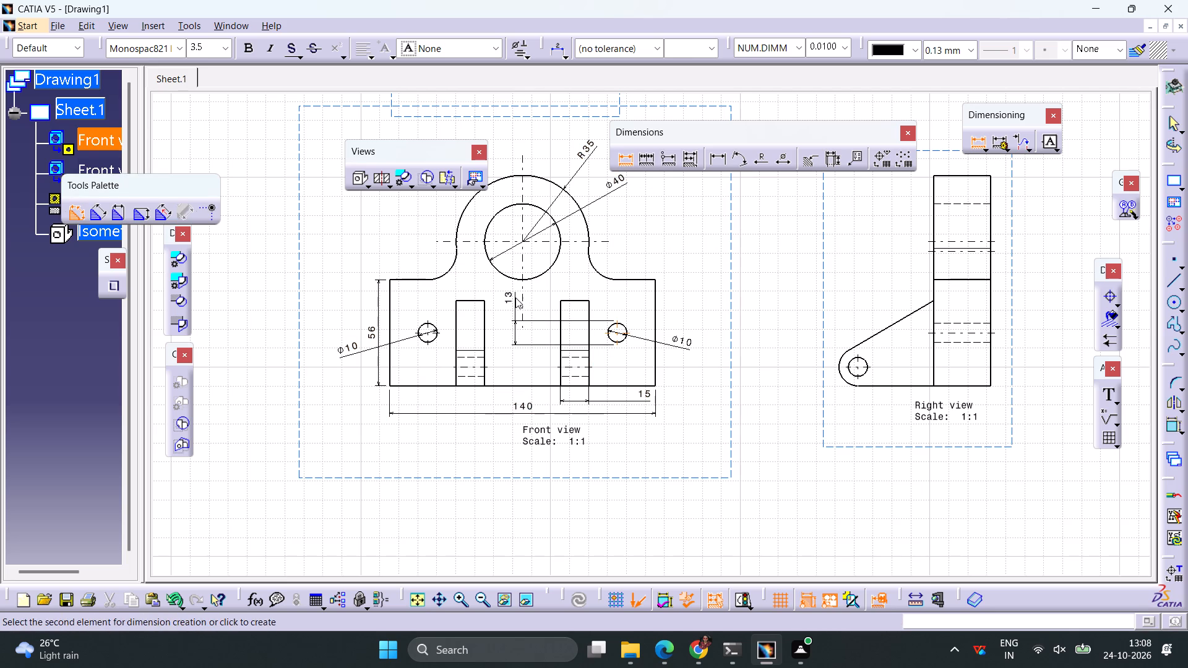
pyautogui.click(524, 298)
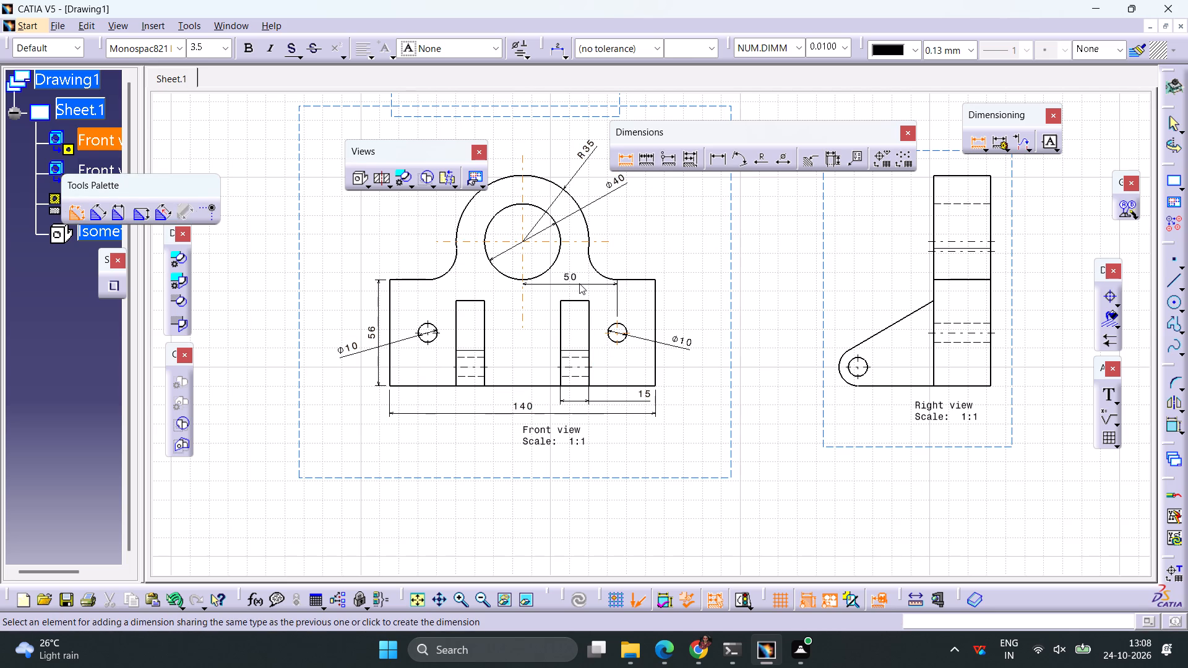
pyautogui.click(579, 283)
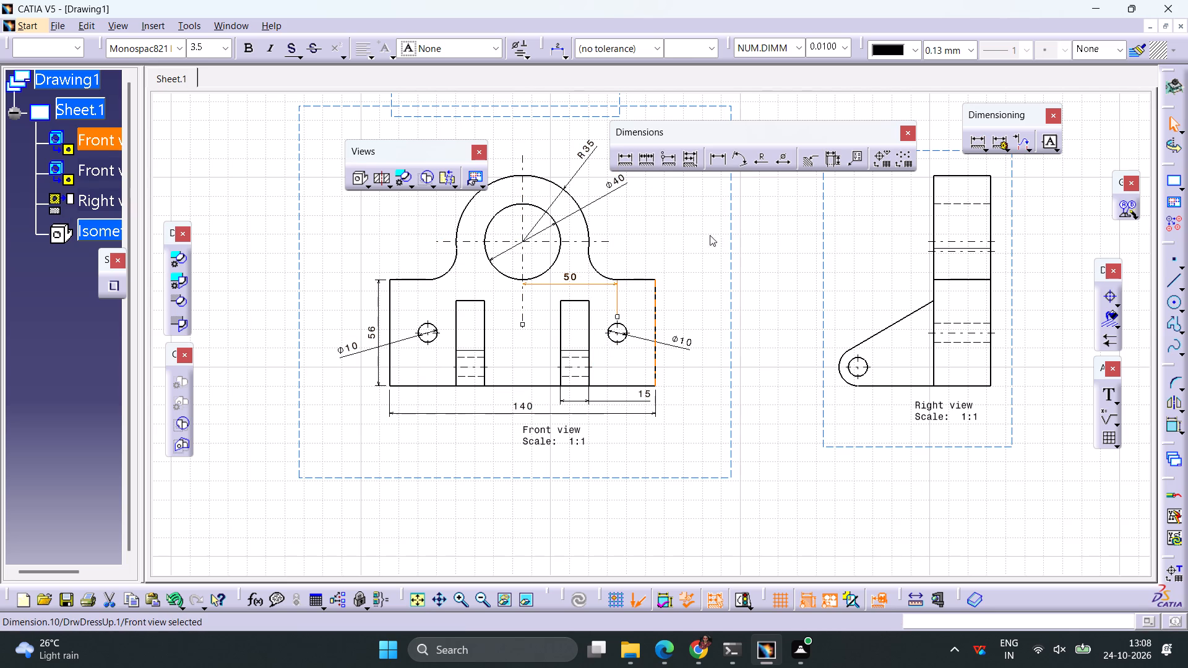
pyautogui.click(628, 160)
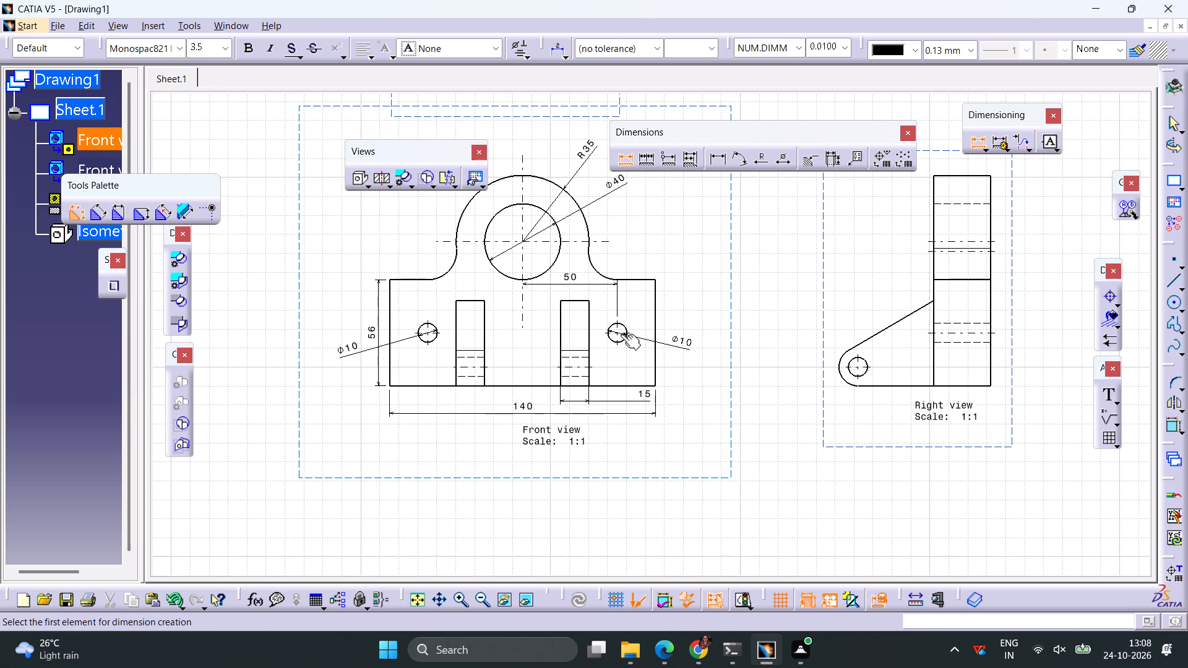
pyautogui.click(621, 334)
pyautogui.click(635, 280)
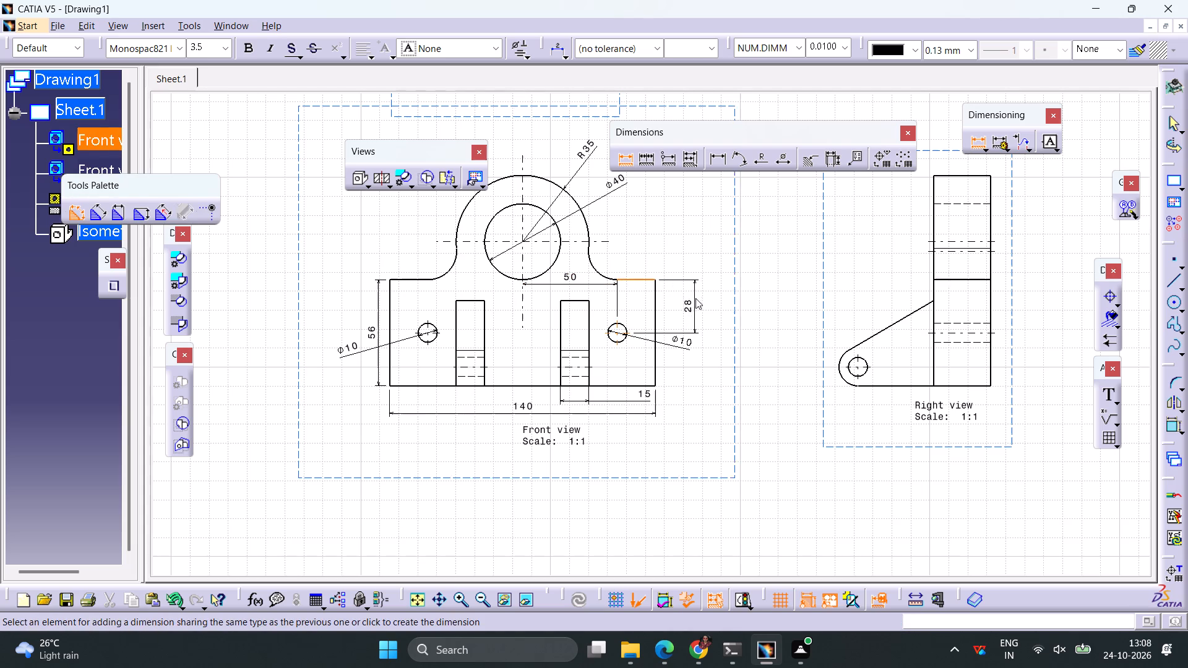
pyautogui.click(697, 299)
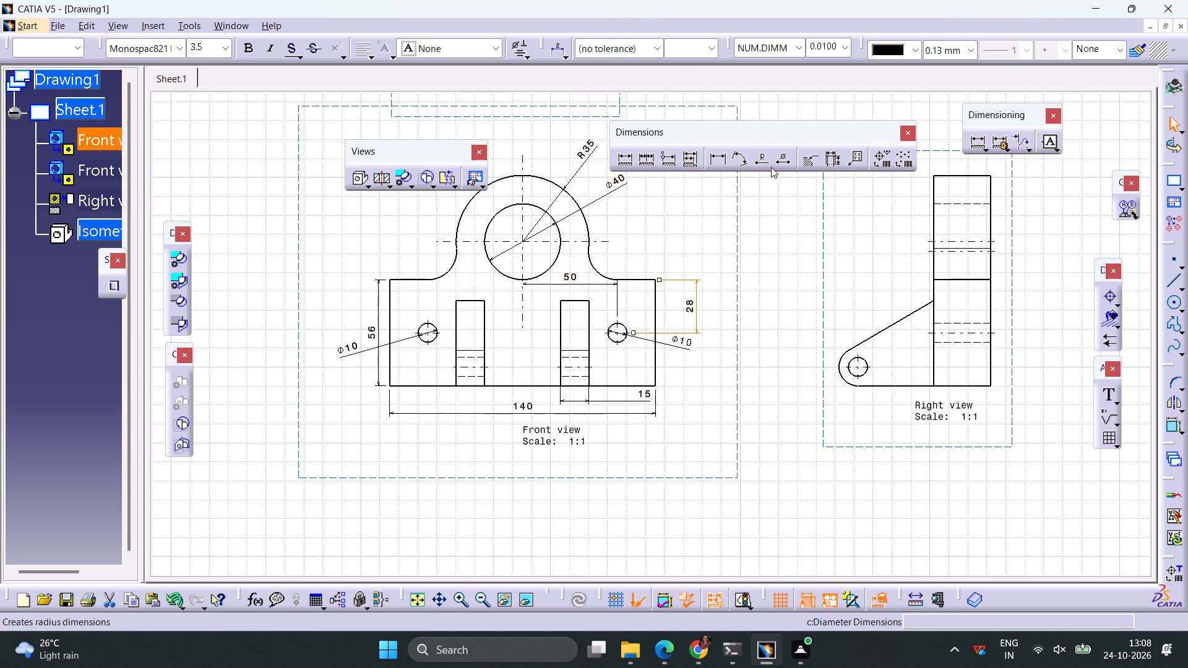
# In the right view, add a radius dimension to the rib's rounded end and a diameter dimension to its hole, placed outside the outline.
pyautogui.click(766, 161)
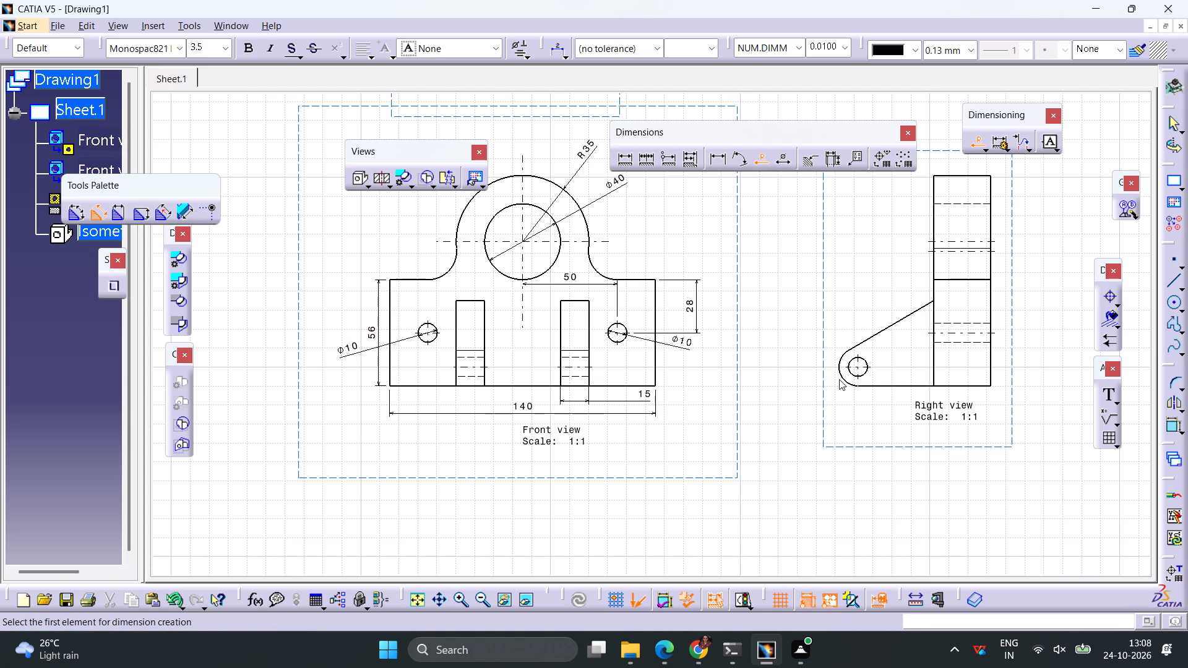
pyautogui.click(845, 379)
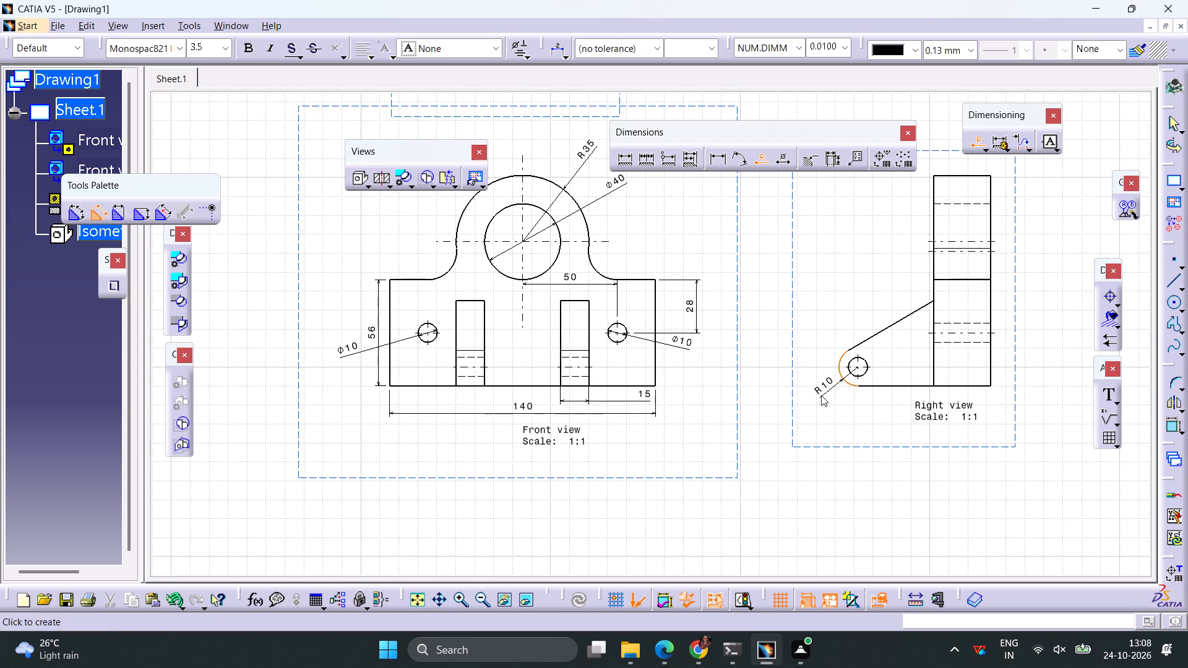
pyautogui.click(821, 395)
pyautogui.click(783, 160)
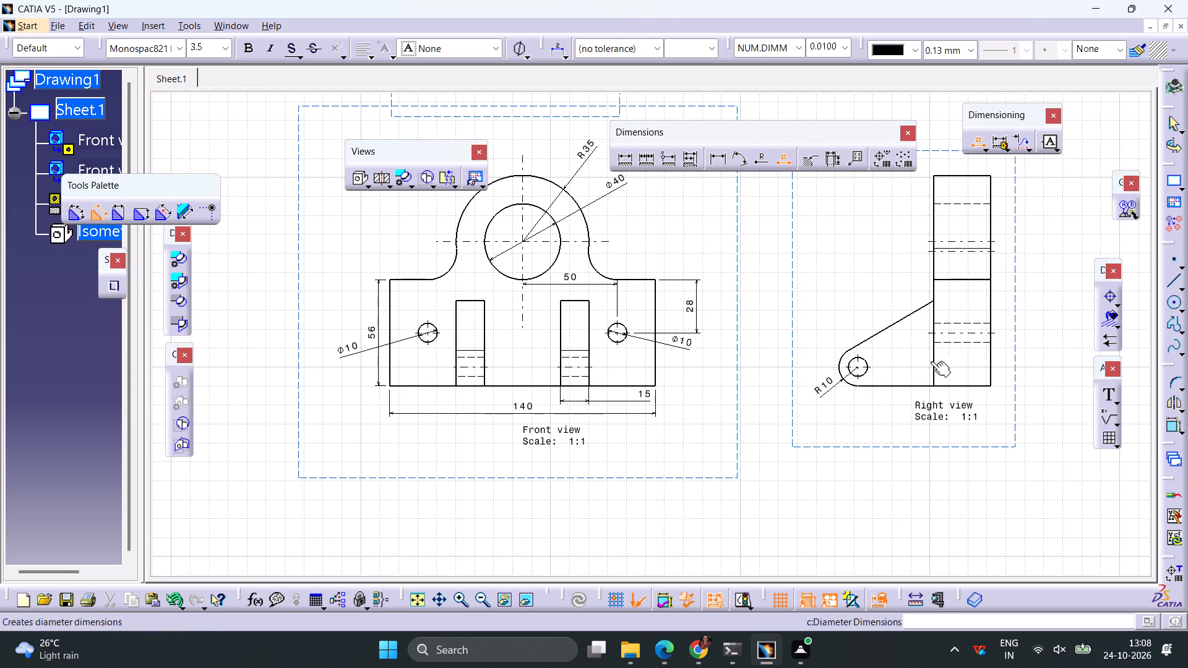
pyautogui.click(863, 375)
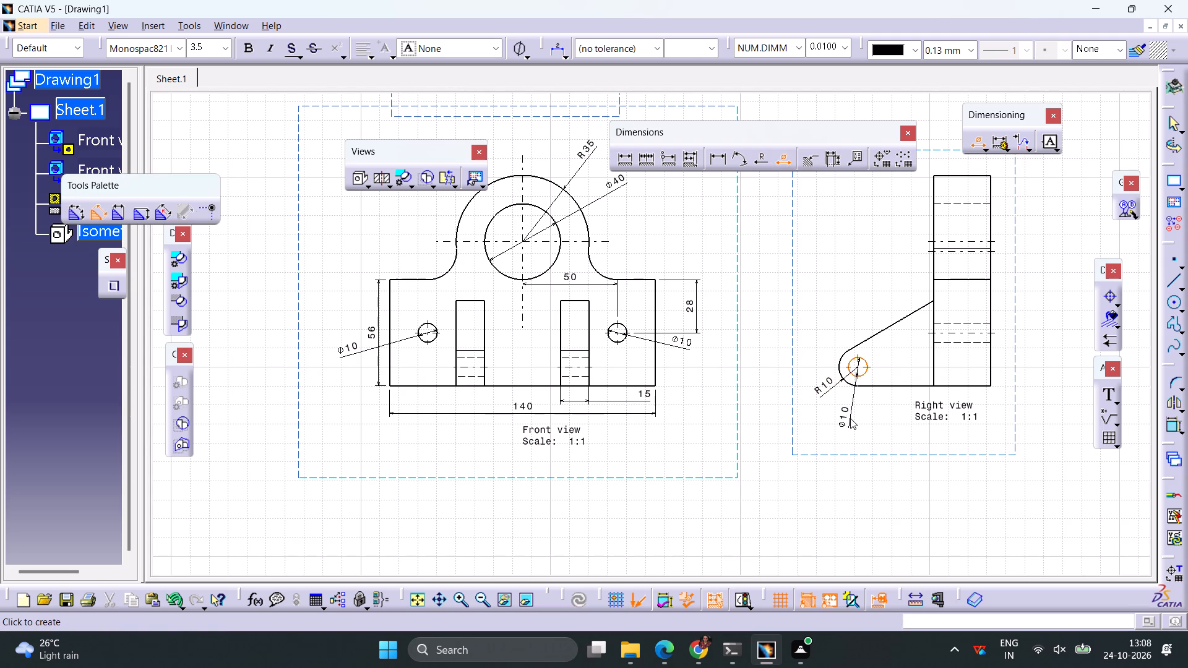
pyautogui.click(850, 418)
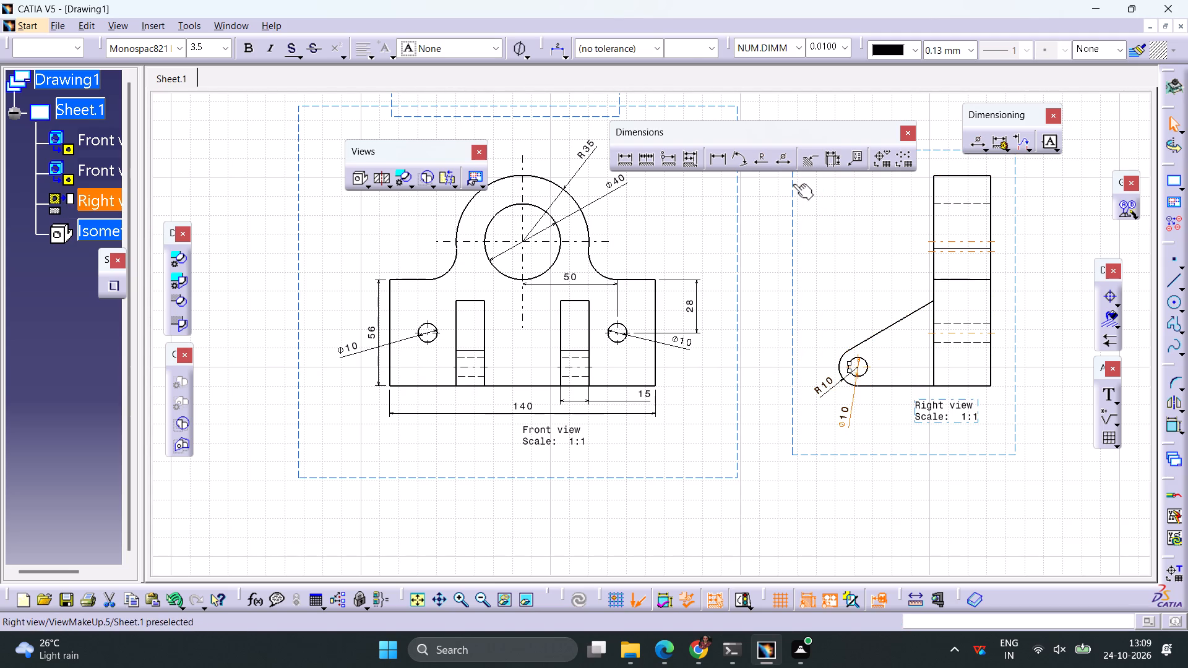
# Dimension the rib in the right view: its vertical height beside the plate and its bottom edge's horizontal length above the slope.
pyautogui.click(624, 162)
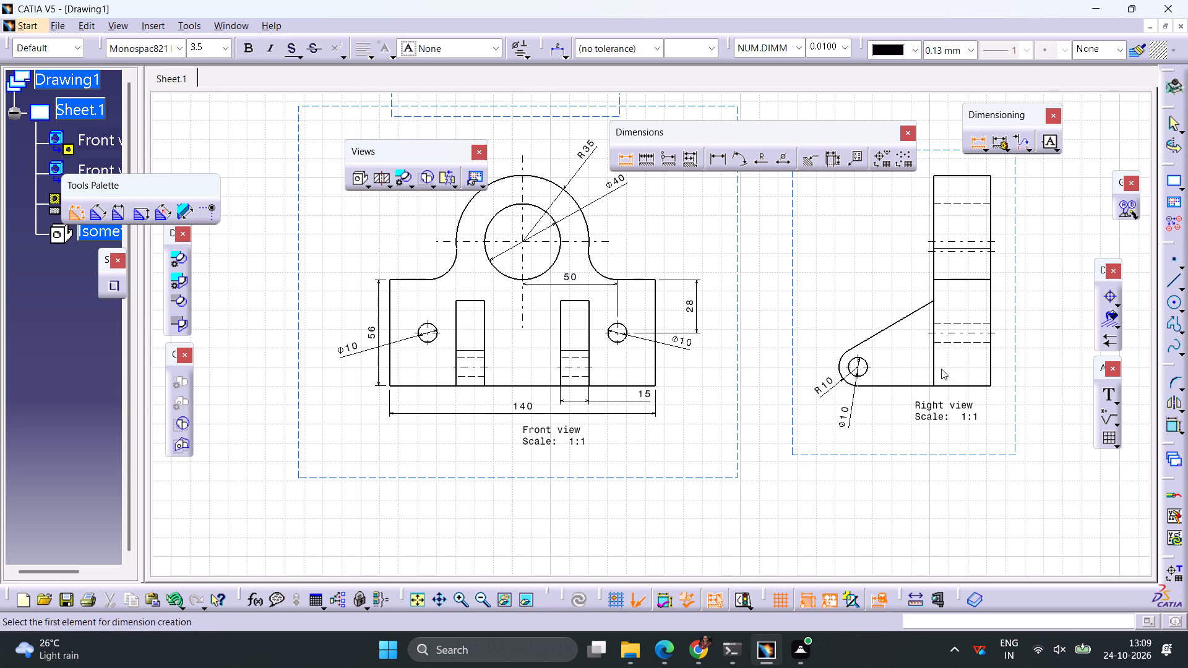
pyautogui.click(927, 304)
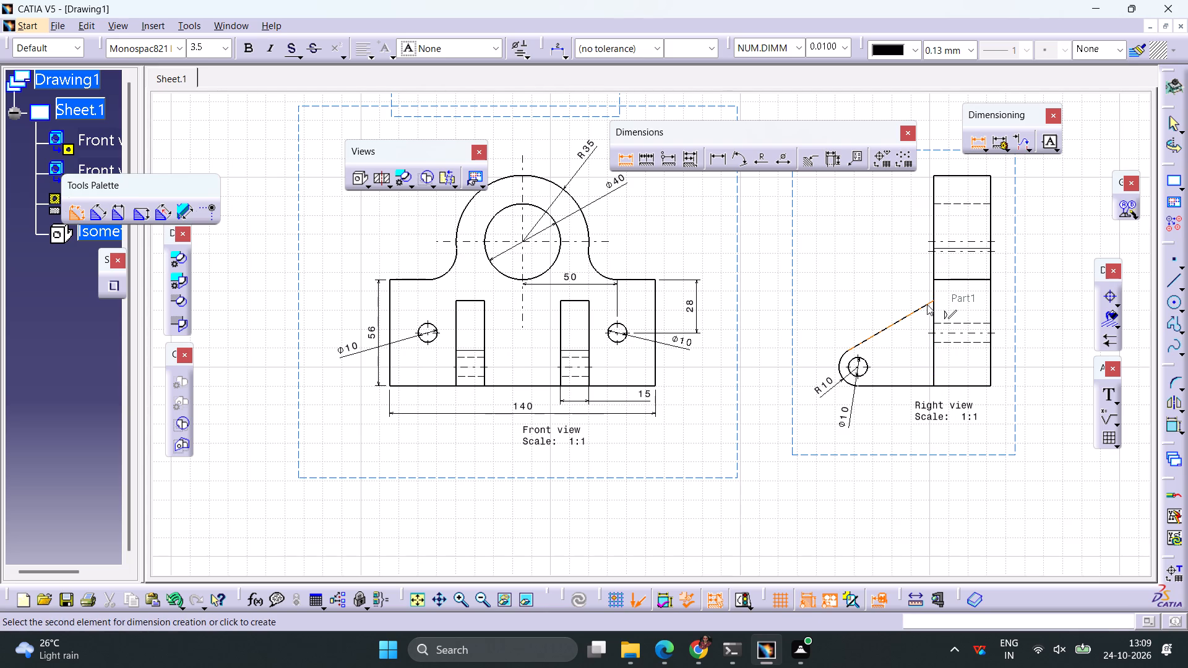
pyautogui.click(904, 387)
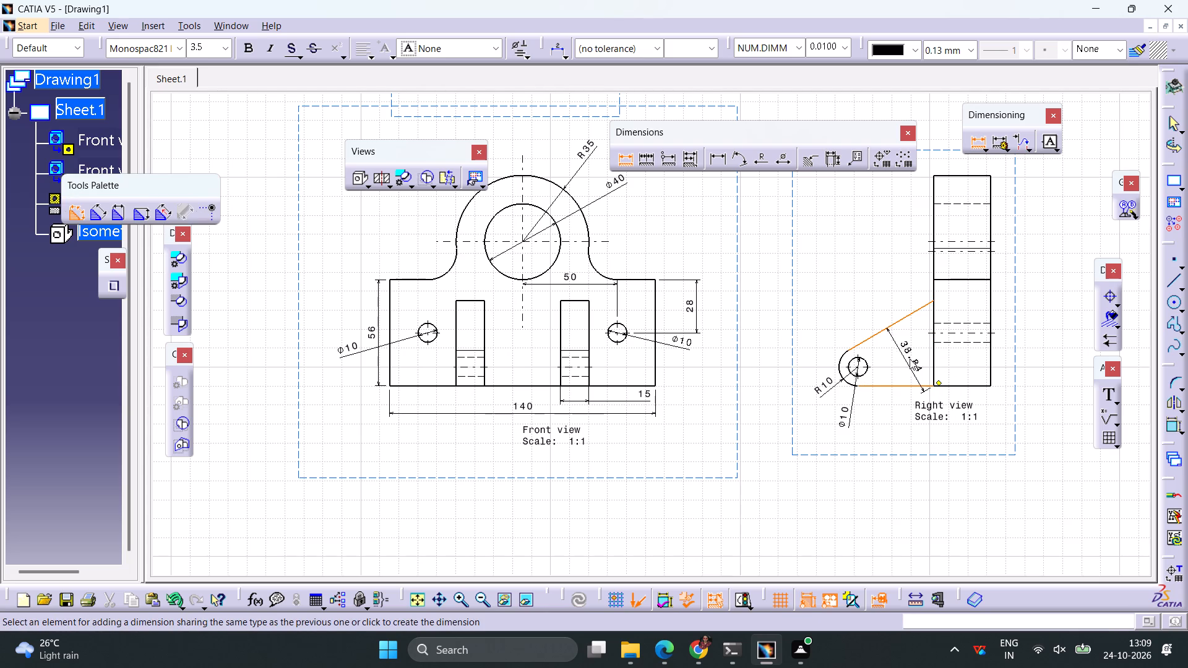
pyautogui.rightClick(918, 345)
pyautogui.click(140, 216)
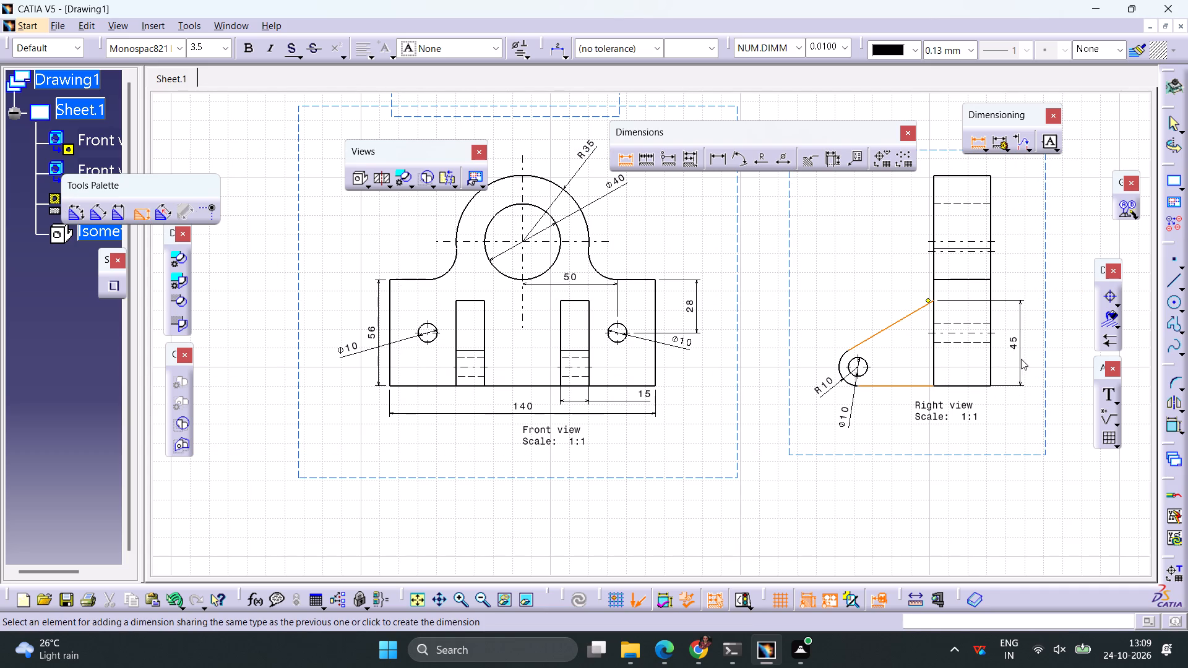
pyautogui.click(1019, 354)
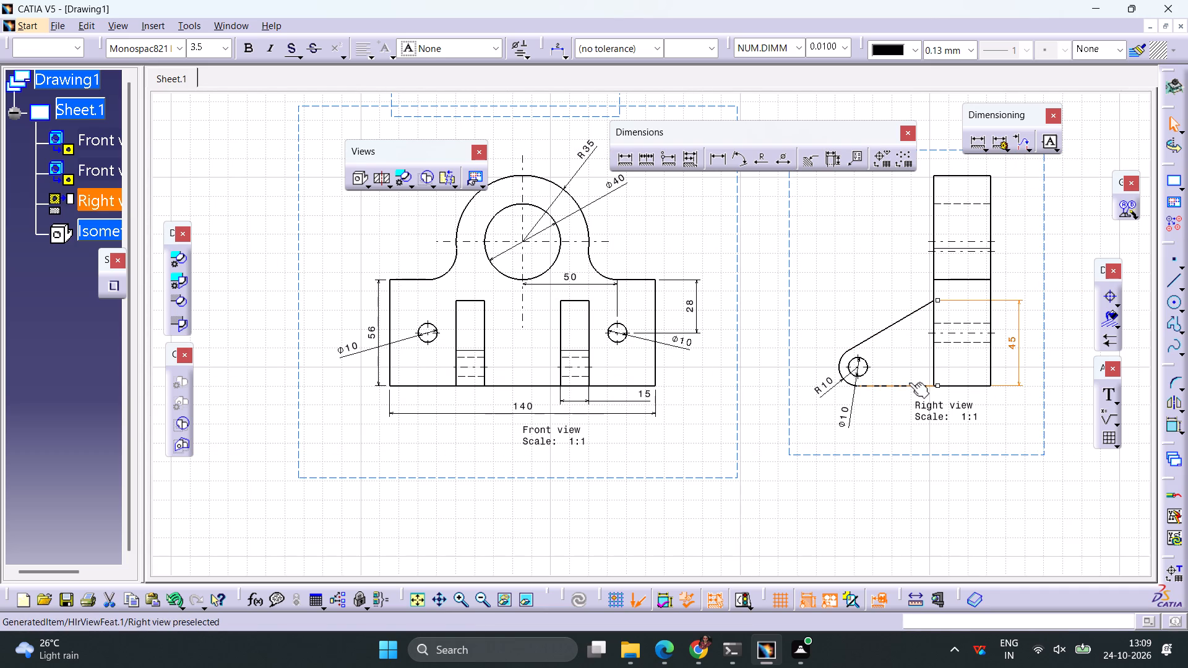
pyautogui.click(630, 160)
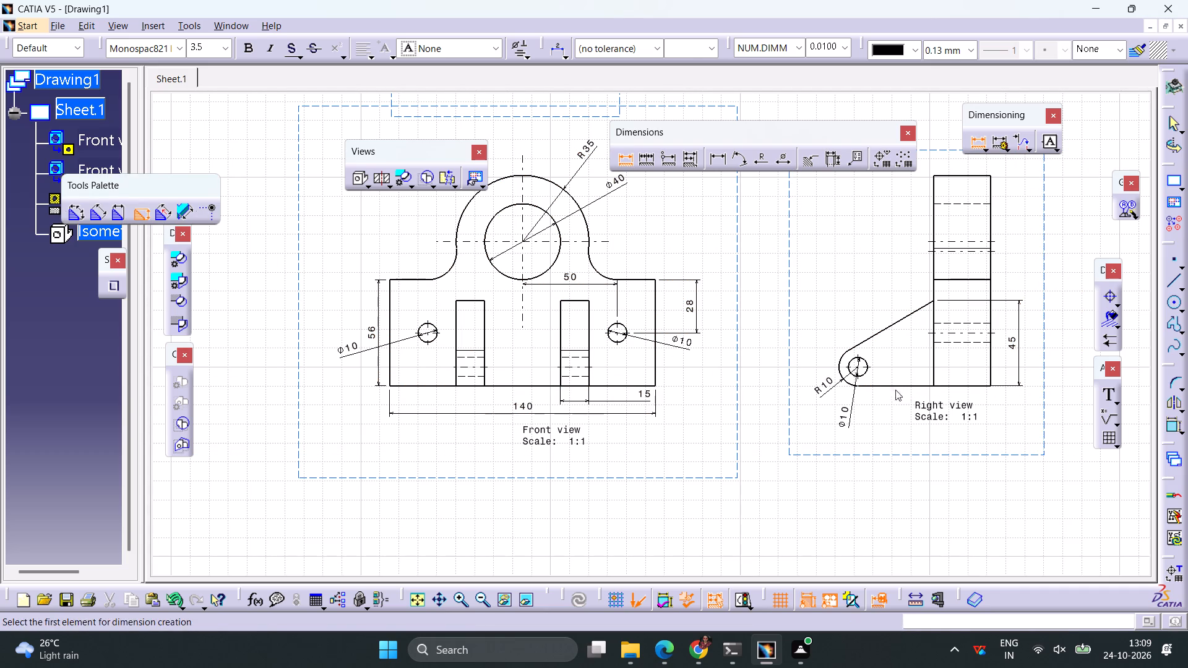
pyautogui.click(889, 386)
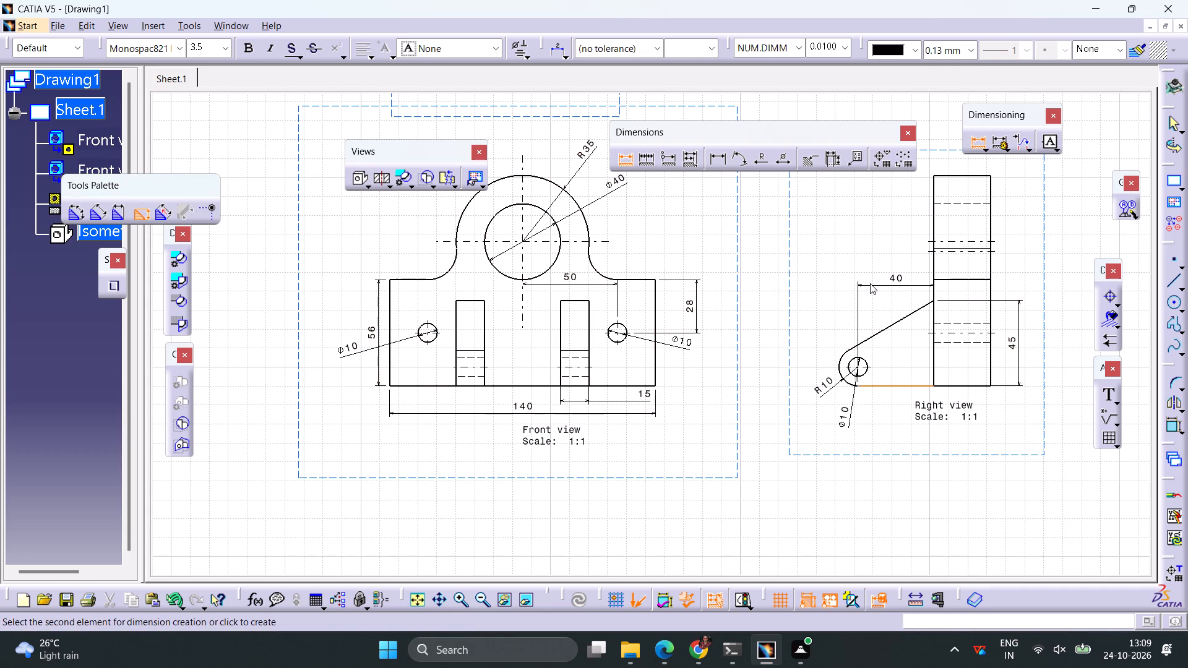
pyautogui.click(870, 283)
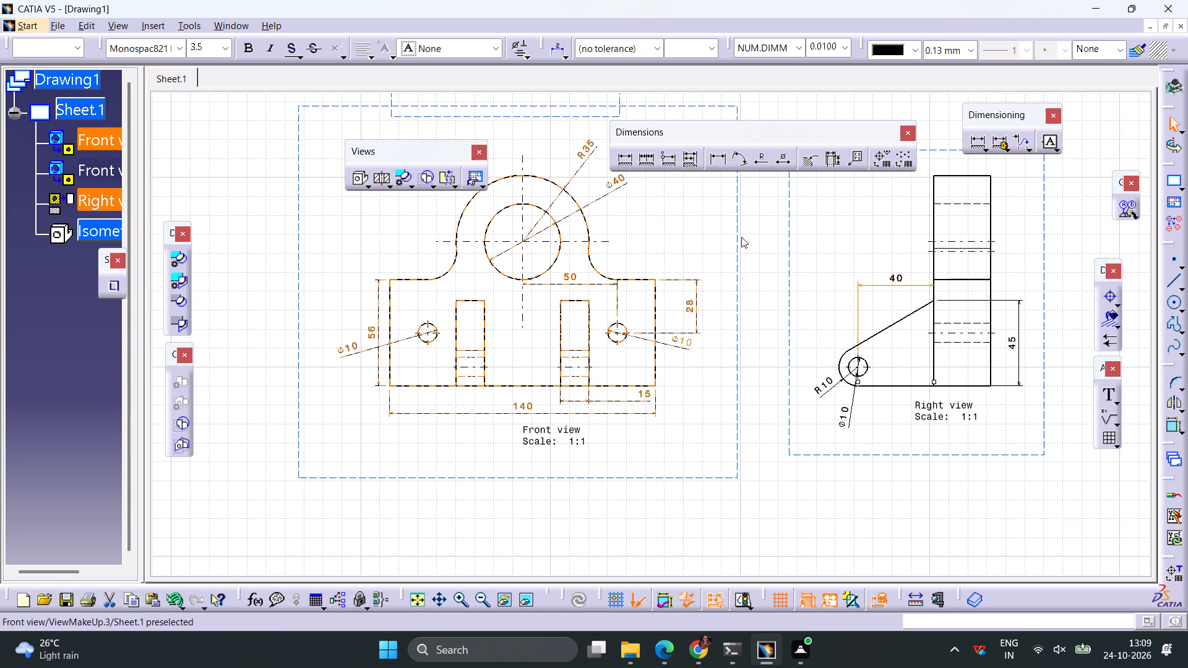
# Save the drawing as Drawing1 in CATDrawing format in the internship folder, proceeding without saving the modified document it points to.
pyautogui.keyDown('ctrl'); pyautogui.moveTo(741, 237); pyautogui.dragTo(755, 361, button='middle'); pyautogui.keyUp('ctrl')
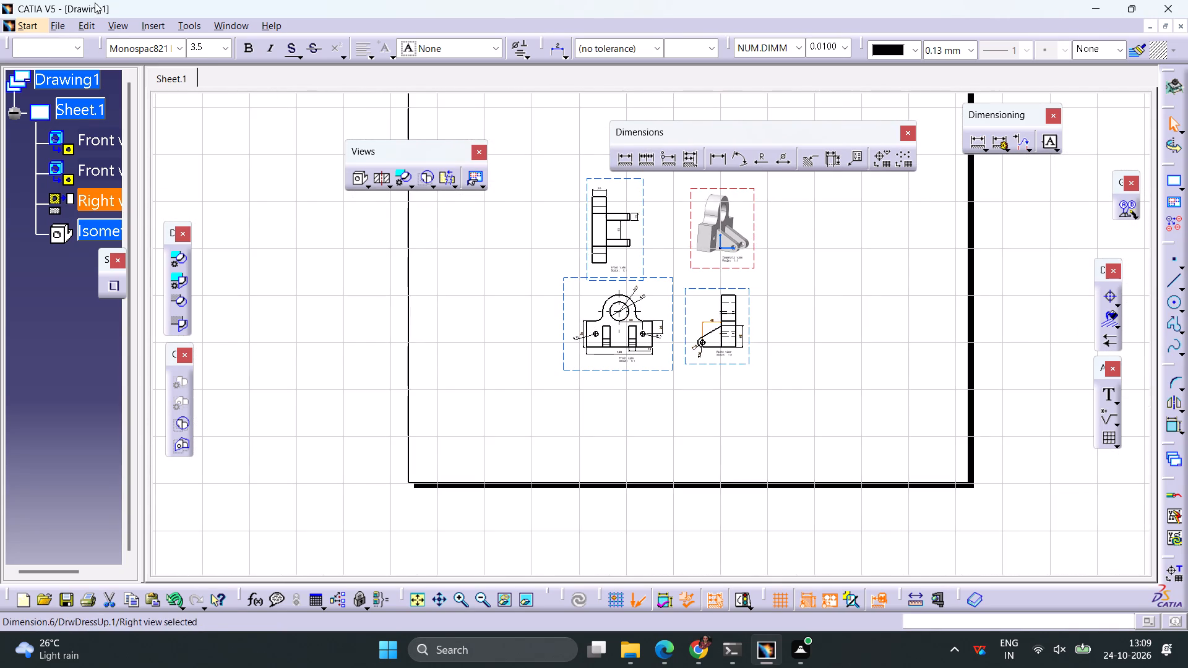
pyautogui.click(56, 23)
pyautogui.click(118, 171)
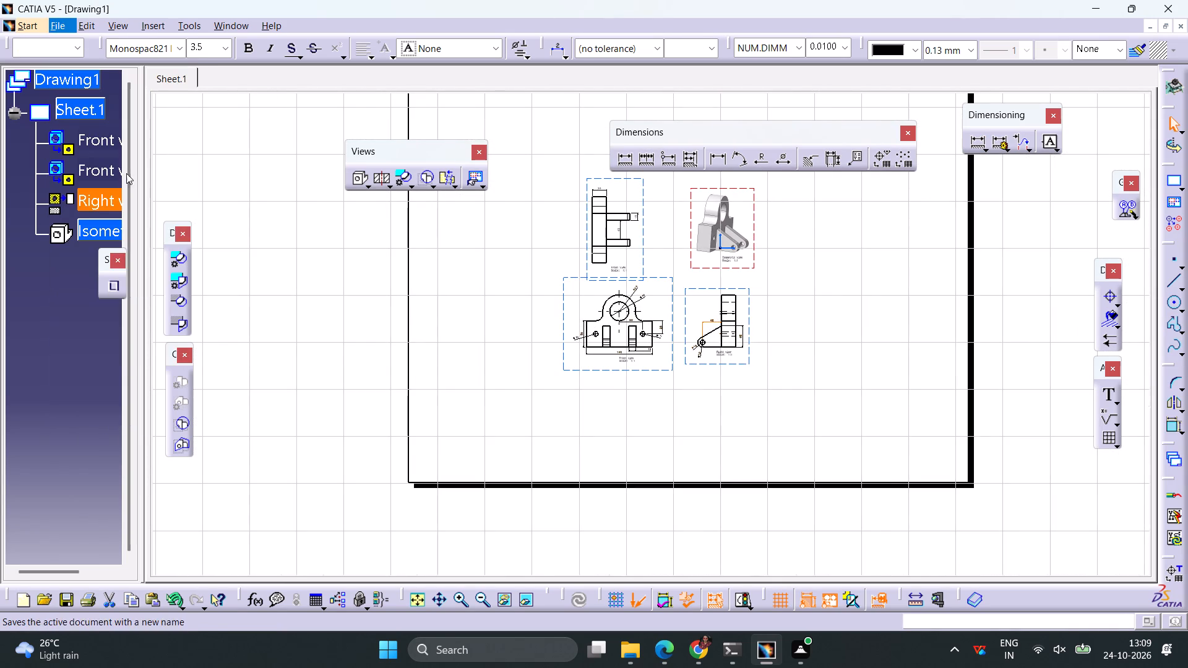
pyautogui.click(824, 450)
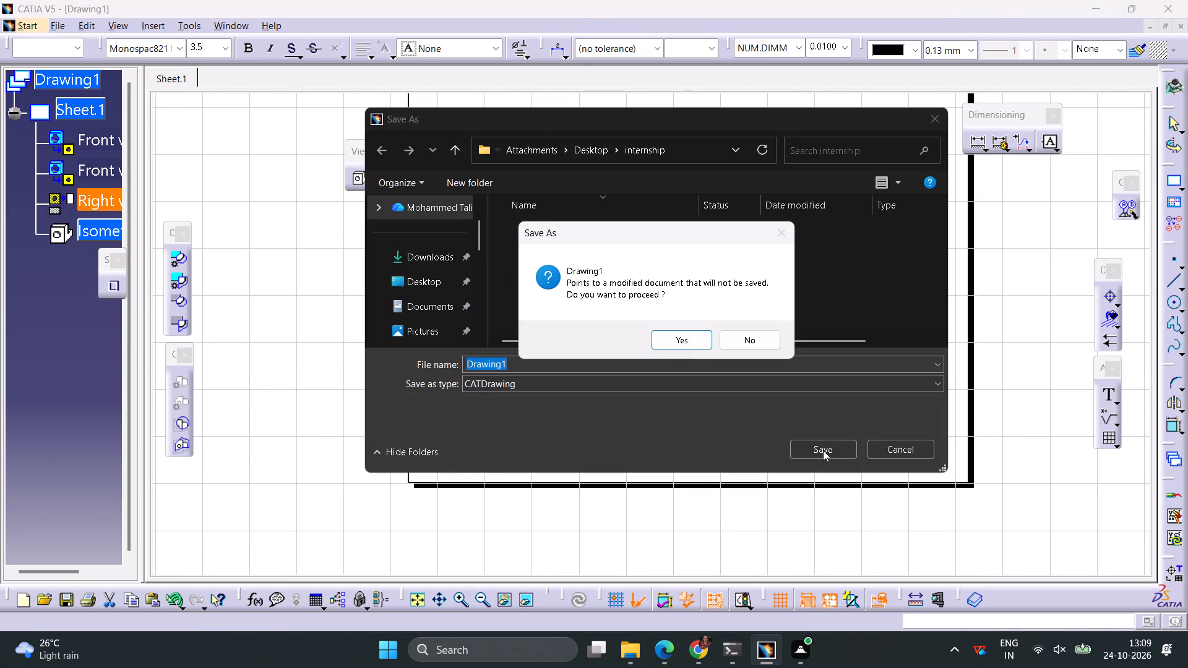
pyautogui.click(687, 338)
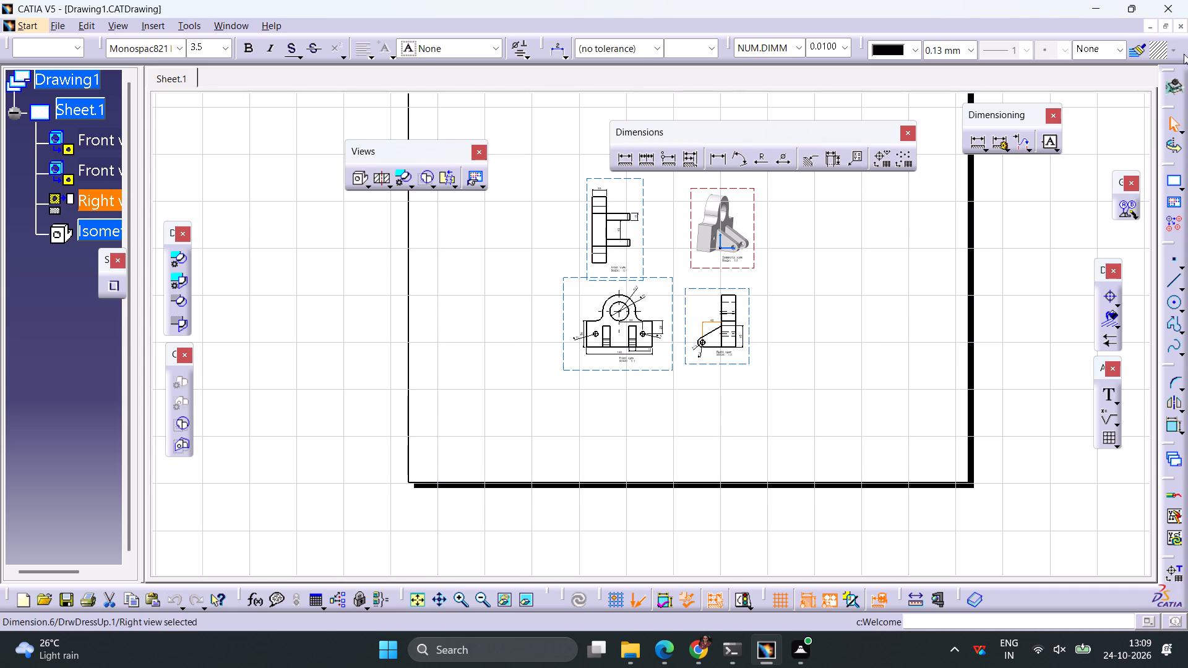
# Close the open drawing and part documents, discarding the unsaved changes to Part1.
pyautogui.click(1181, 22)
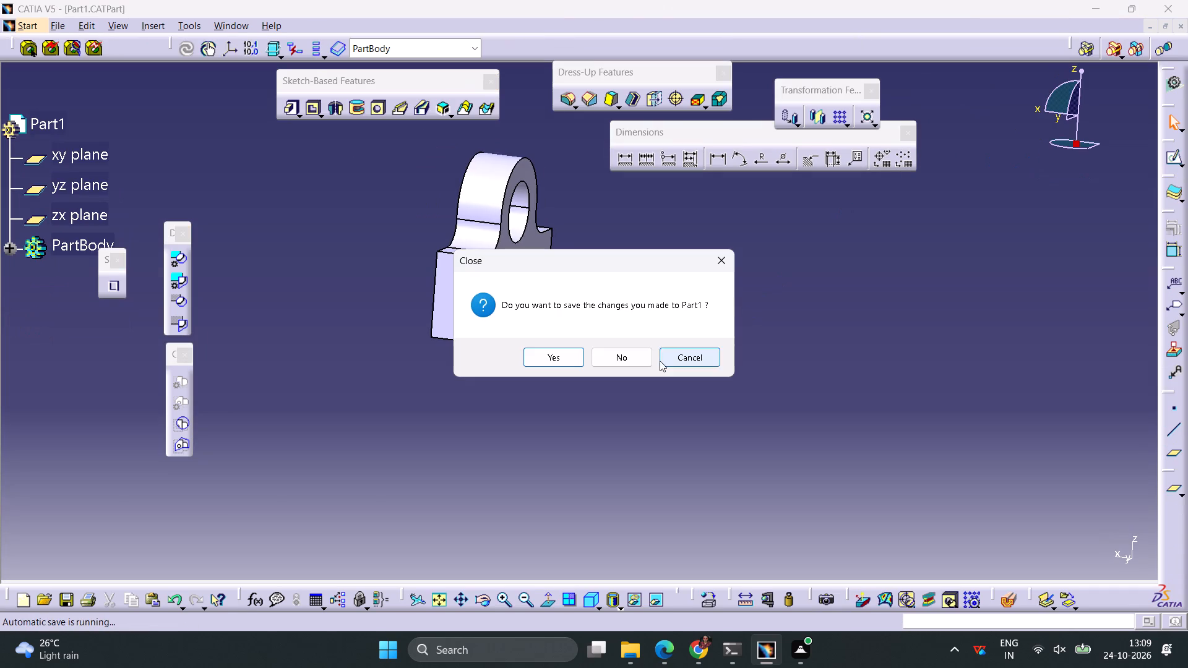
pyautogui.click(612, 358)
pyautogui.click(1179, 27)
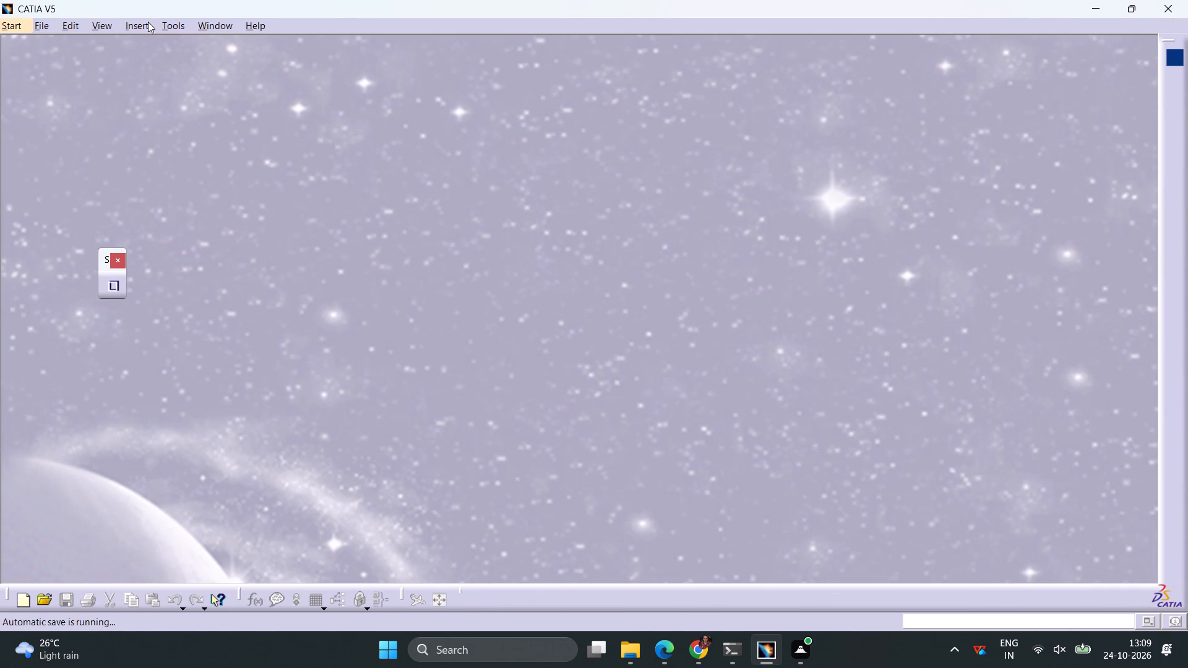
# Stop the macro recording.
pyautogui.click(165, 24)
pyautogui.click(202, 91)
pyautogui.click(352, 144)
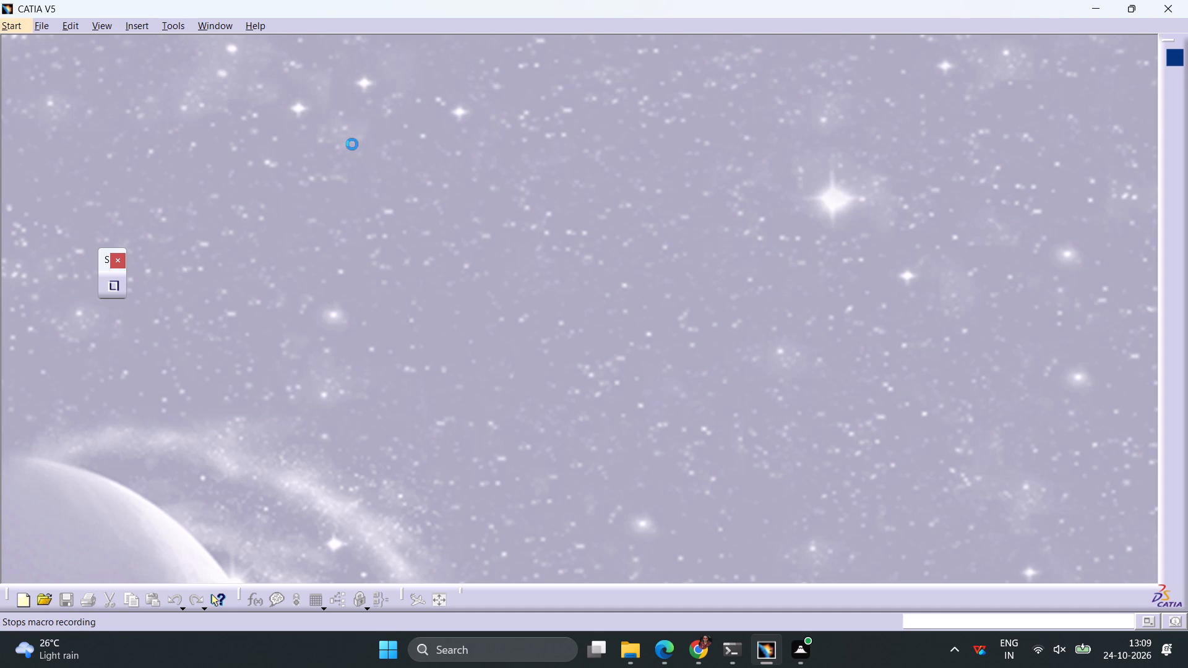